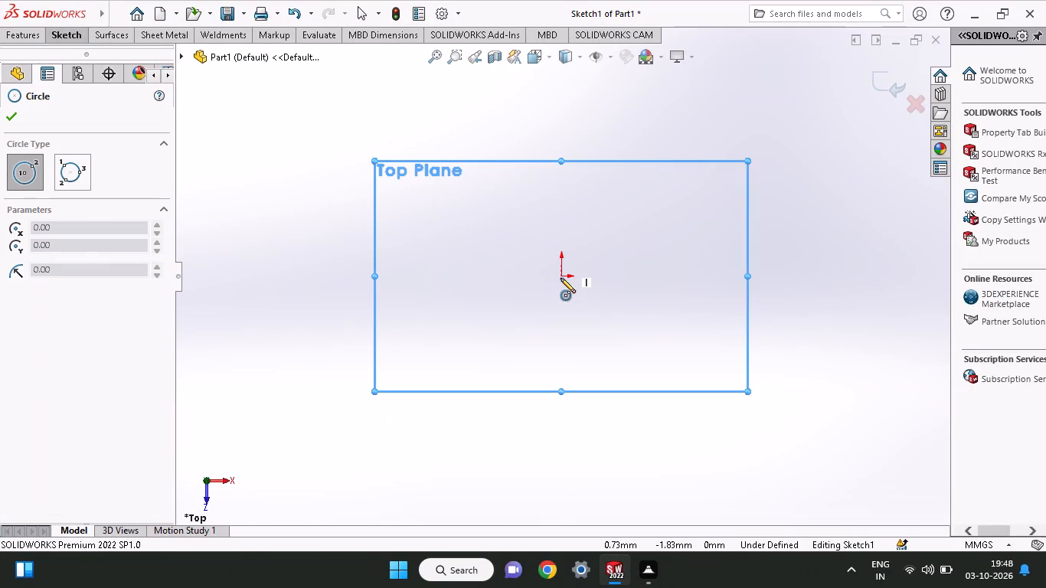
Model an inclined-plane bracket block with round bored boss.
Sketch a circle of about 23 mm radius, centred about 35 mm from the origin along the negative X axis.
left_click(489, 278)
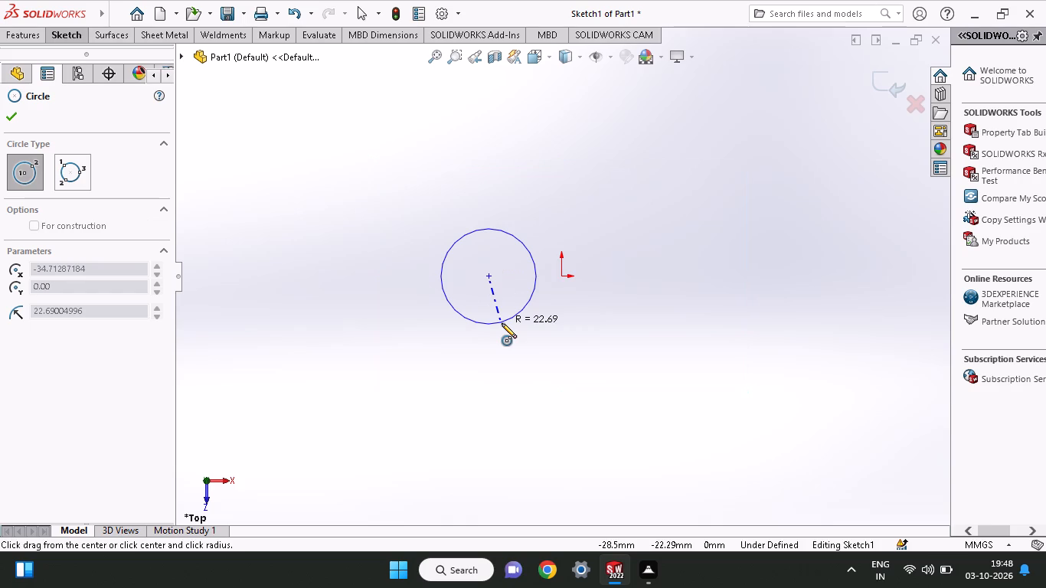
left_click(502, 323)
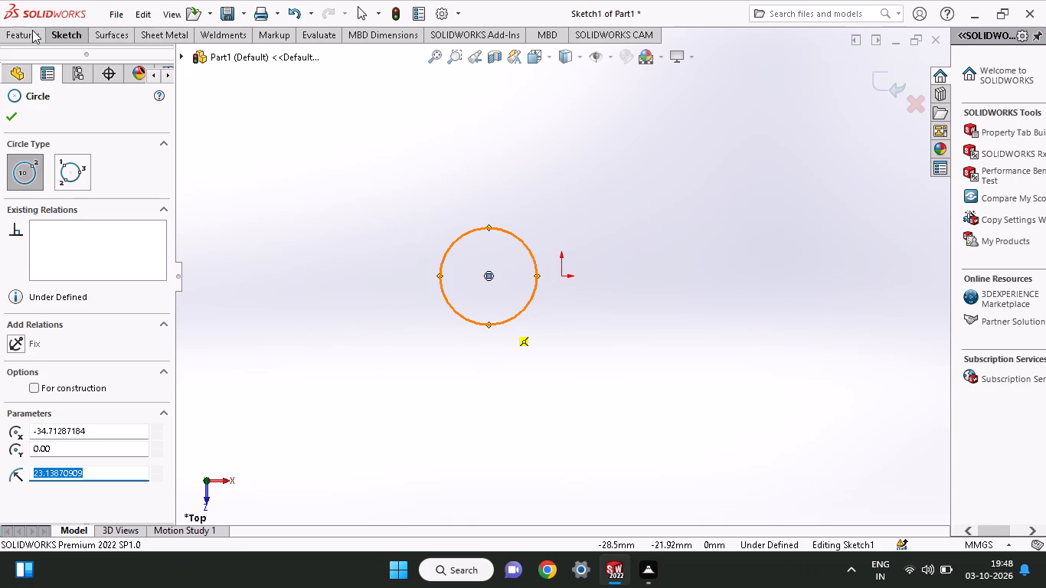
Dimension the circle's diameter and set it to 30 mm.
left_click(58, 39)
left_click(54, 67)
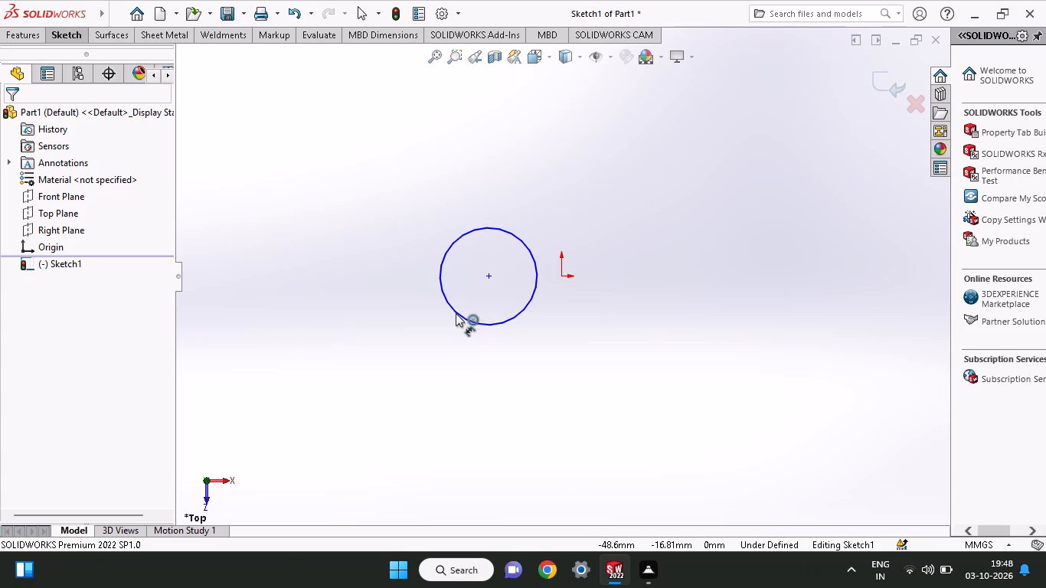
left_click(456, 313)
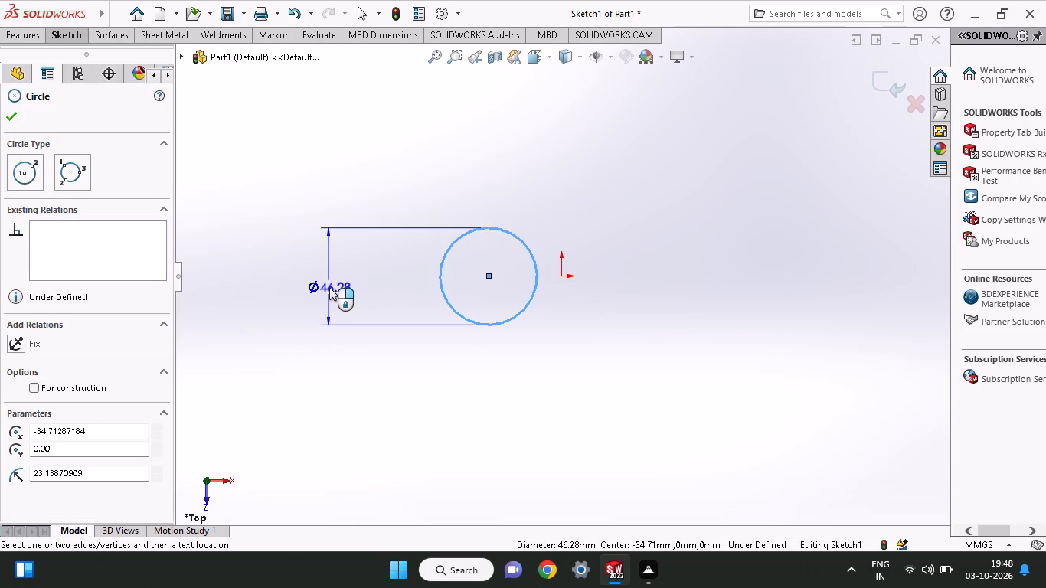
left_click(322, 287)
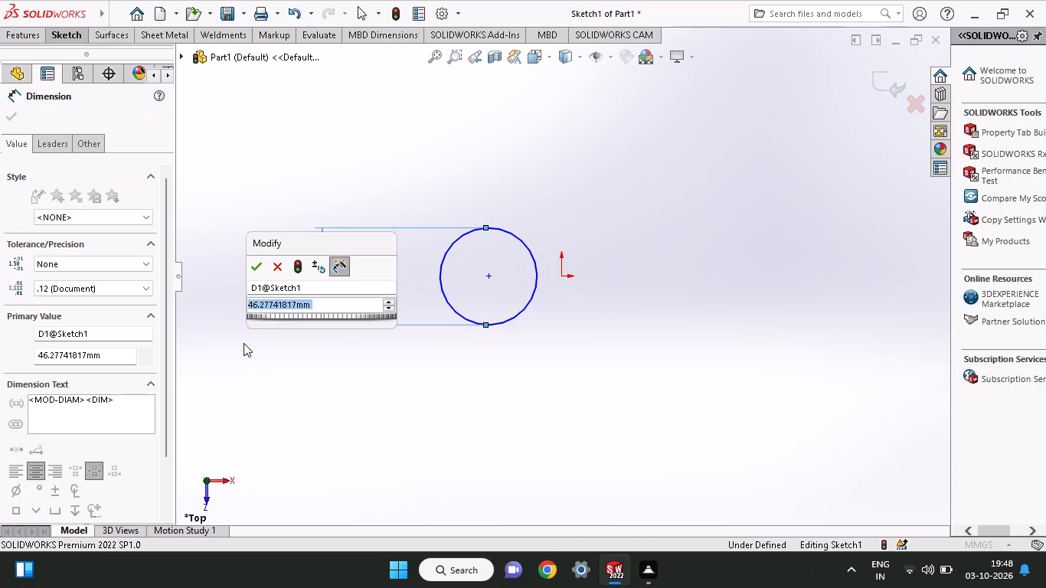
type("30")
key("Return")
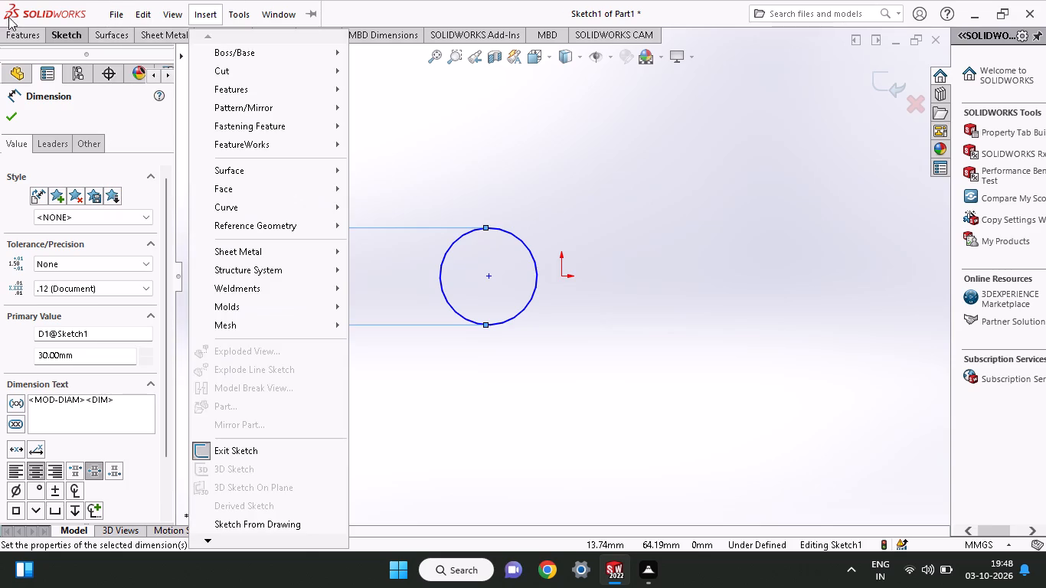
left_click(14, 116)
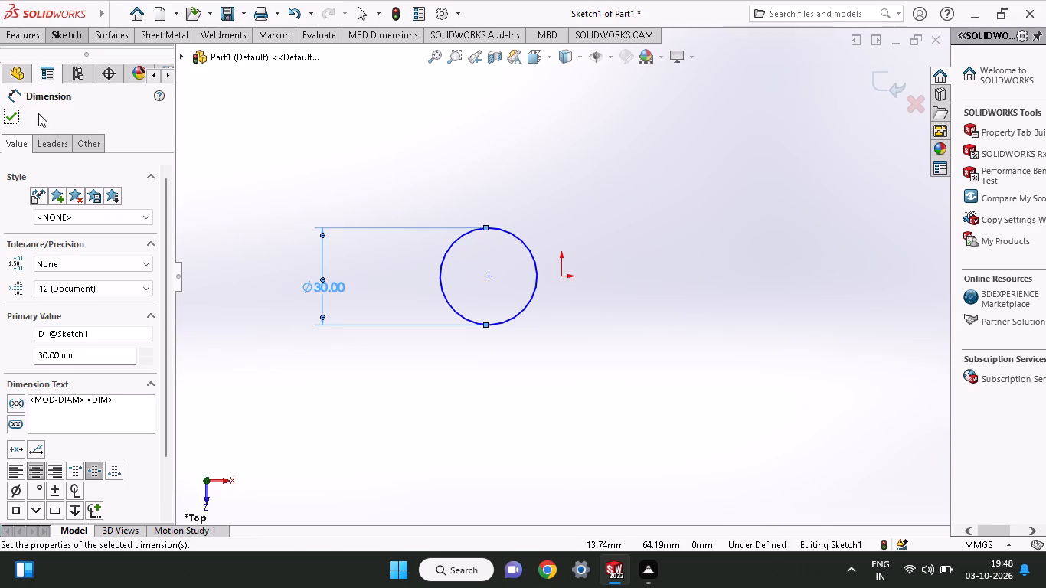
left_click(3, 116)
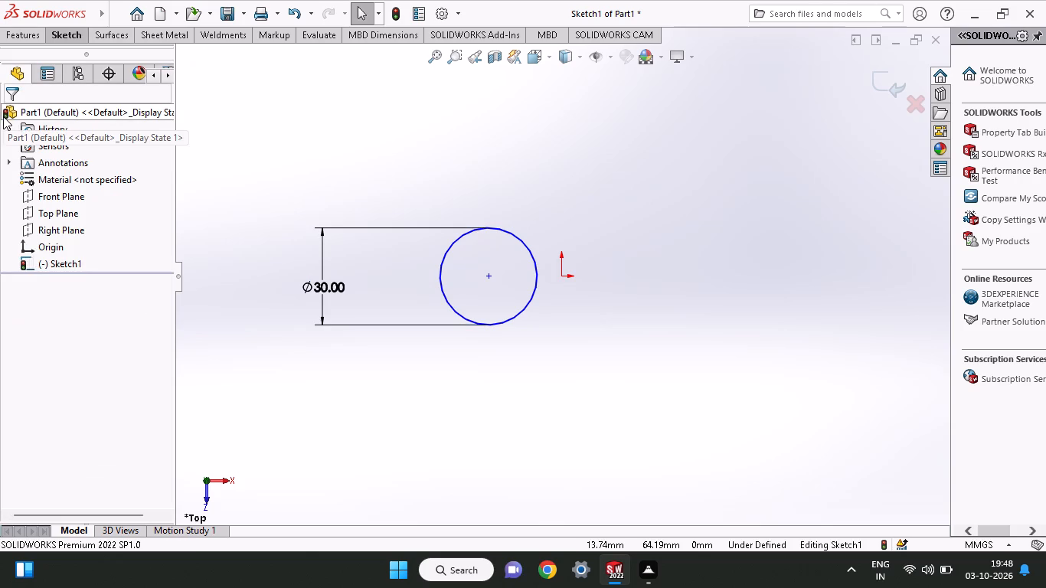
Extrude the circle as a Blind boss from the sketch plane with a depth of 9 mm.
left_click(41, 33)
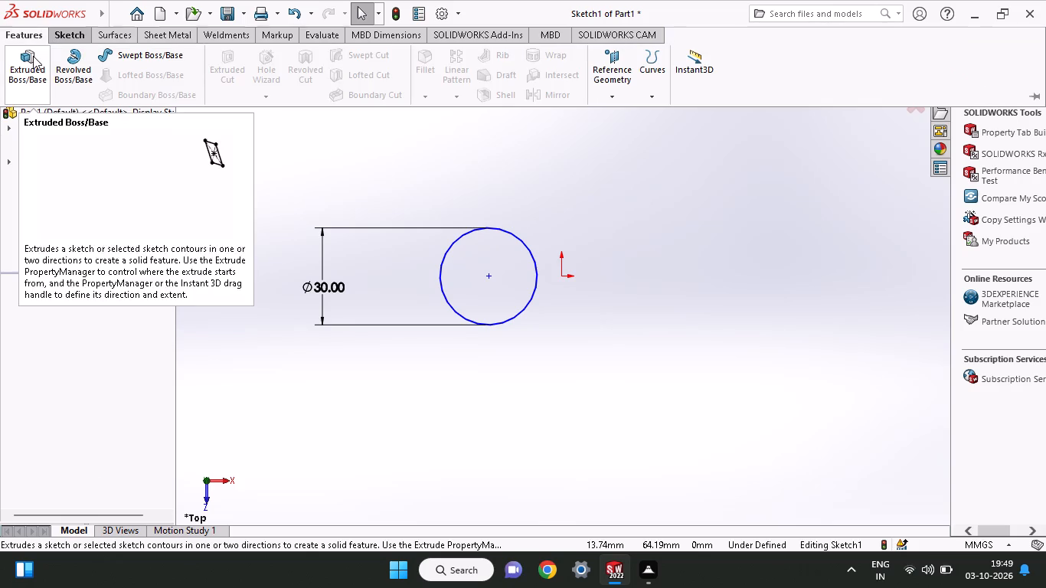
left_click(33, 56)
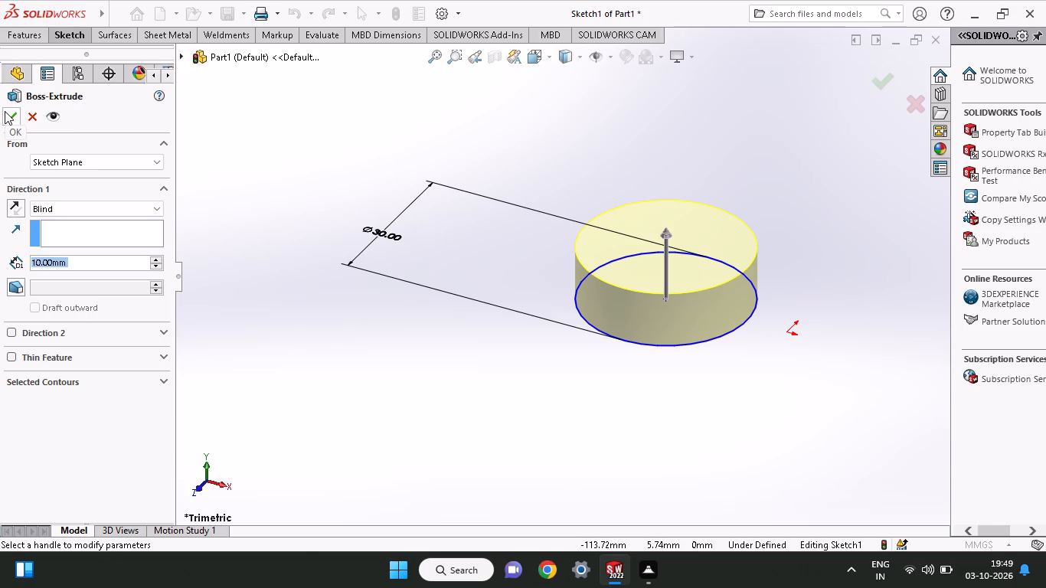
key("9")
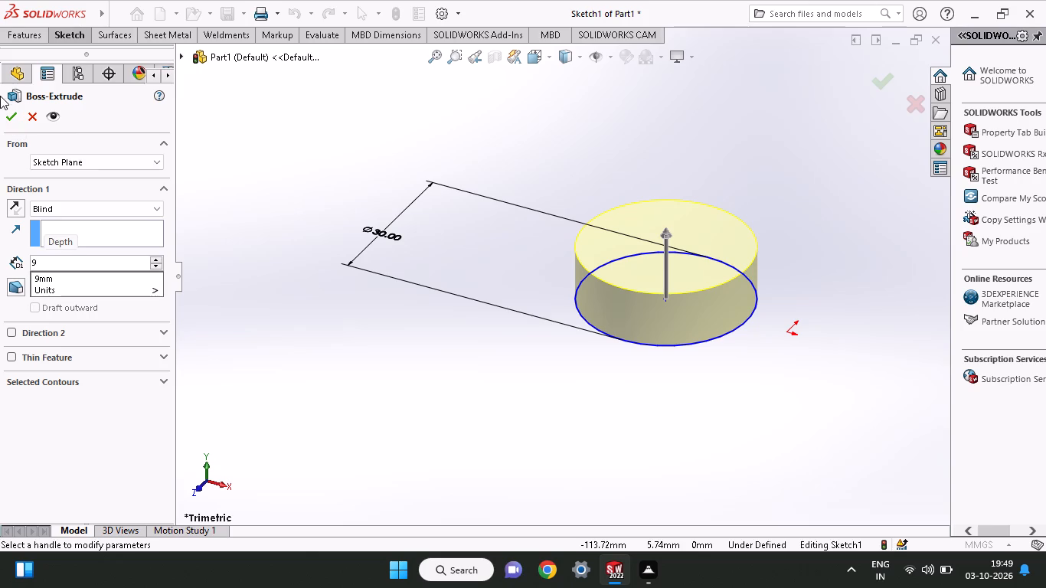
left_click(224, 229)
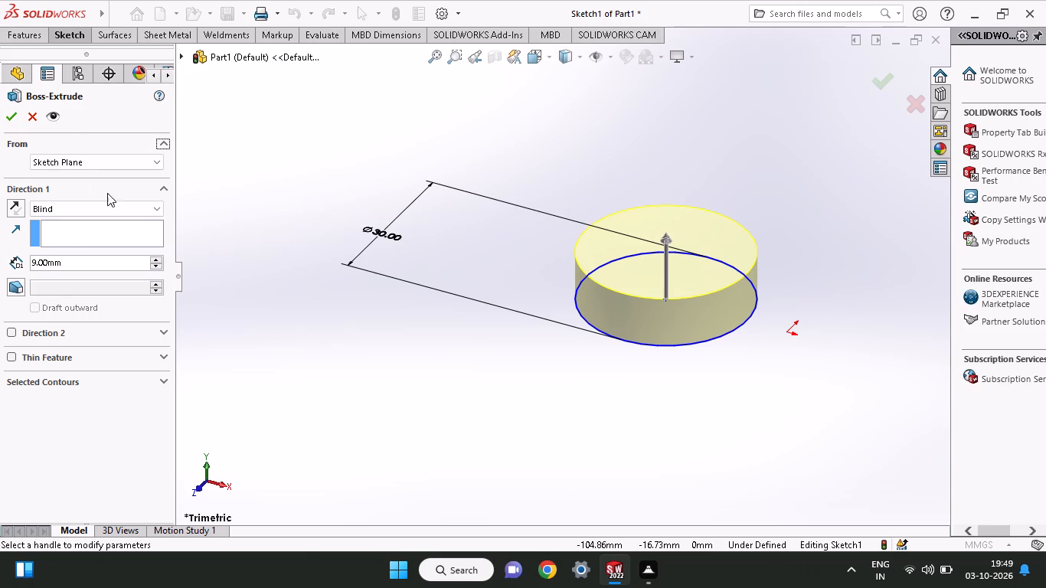
left_click(15, 125)
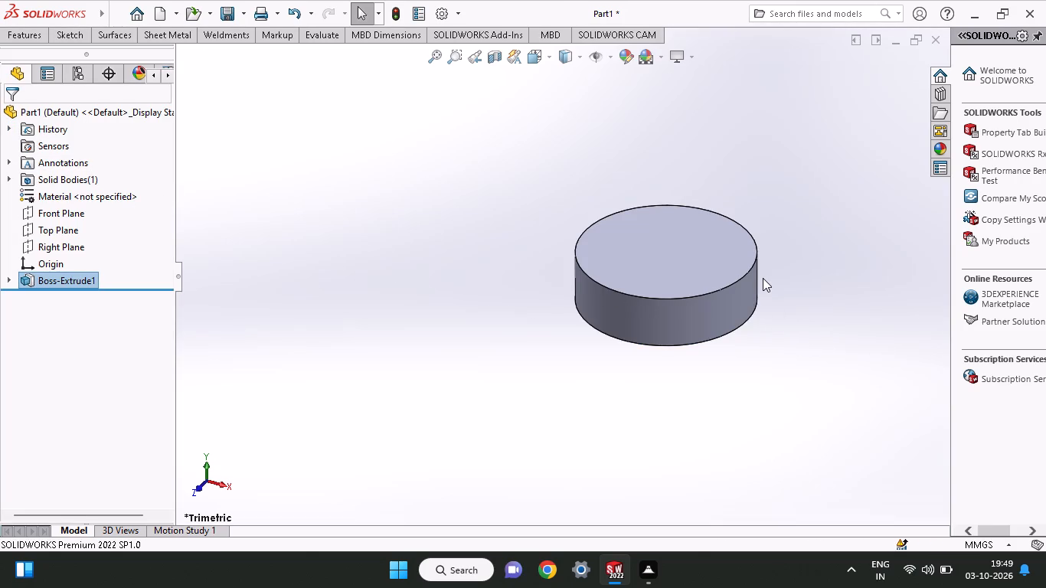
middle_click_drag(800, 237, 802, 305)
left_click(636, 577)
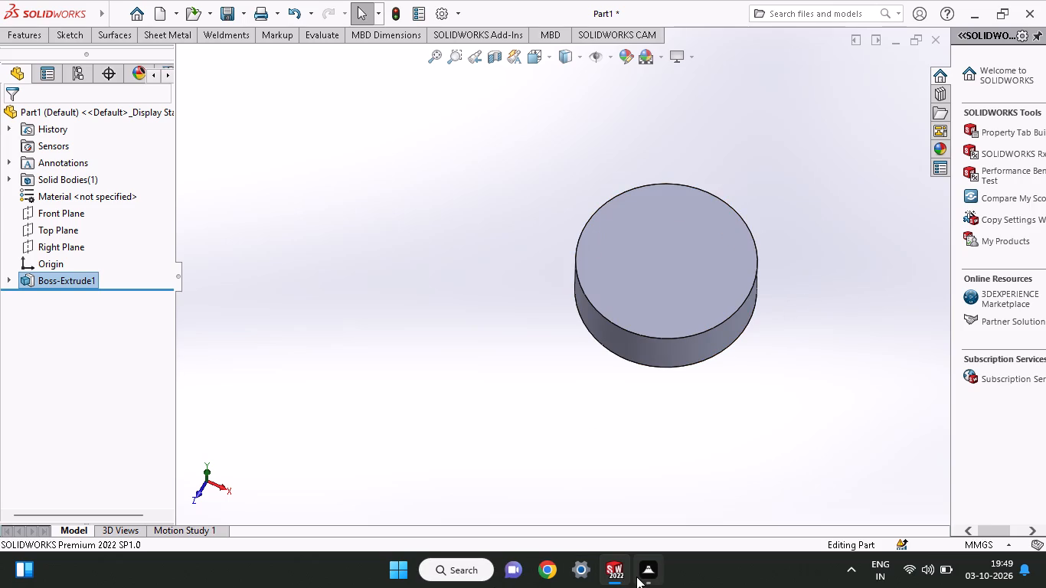
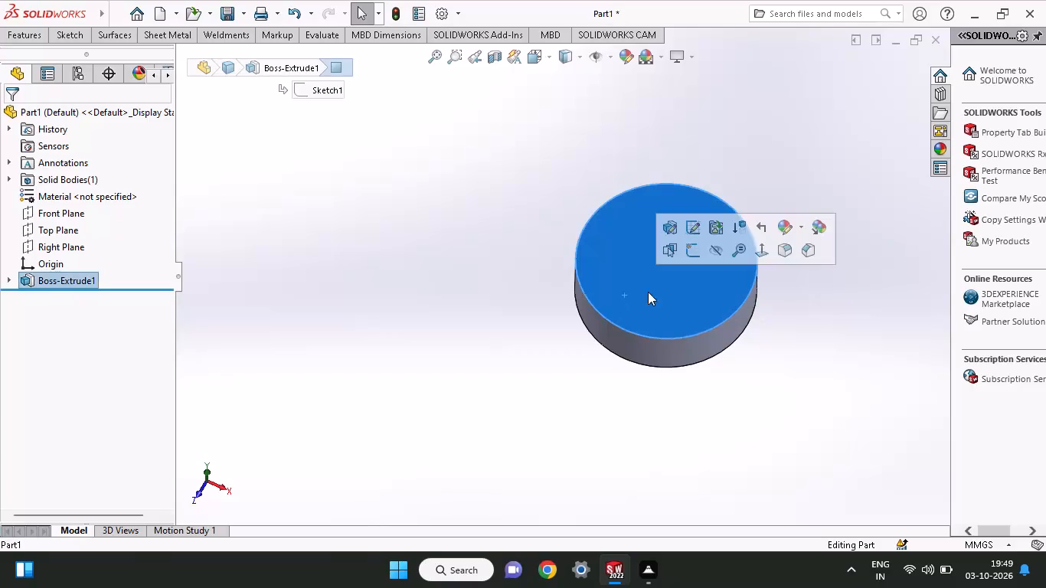
On the disc's top face, sketch a circle of about 3.6 mm radius concentric with the disc.
left_click(691, 253)
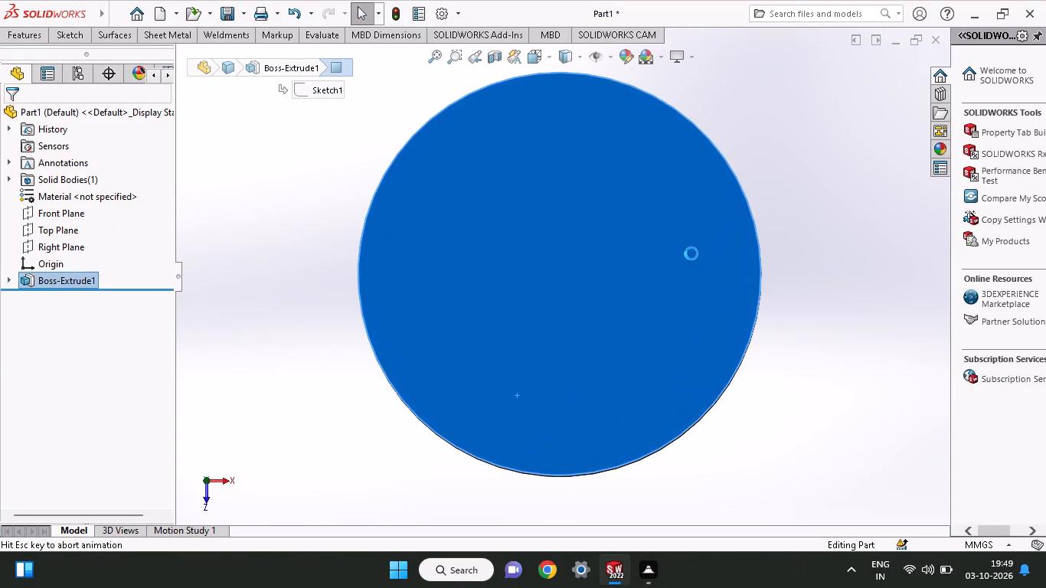
left_click(64, 37)
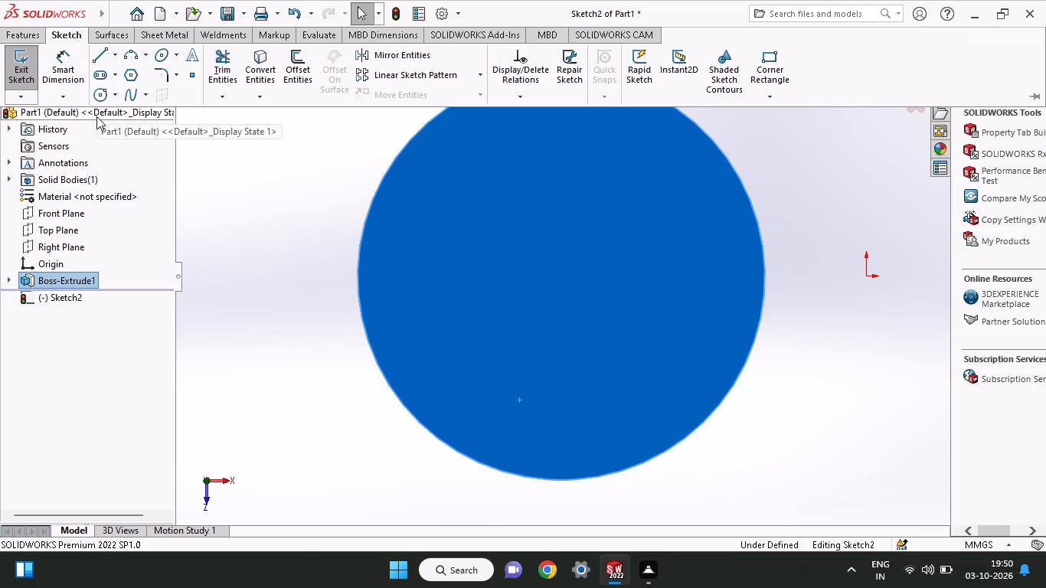
left_click(101, 100)
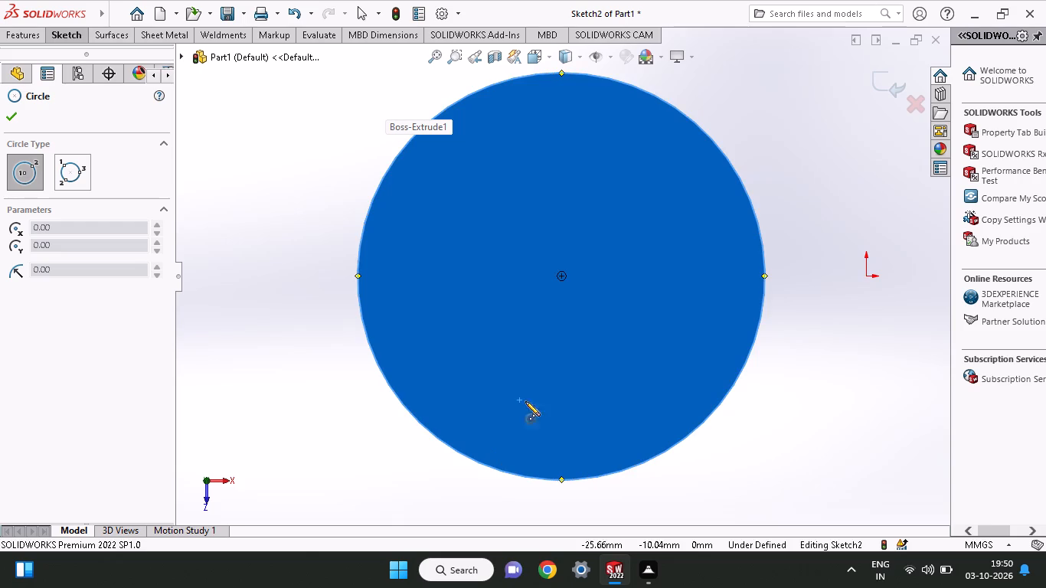
left_click(561, 276)
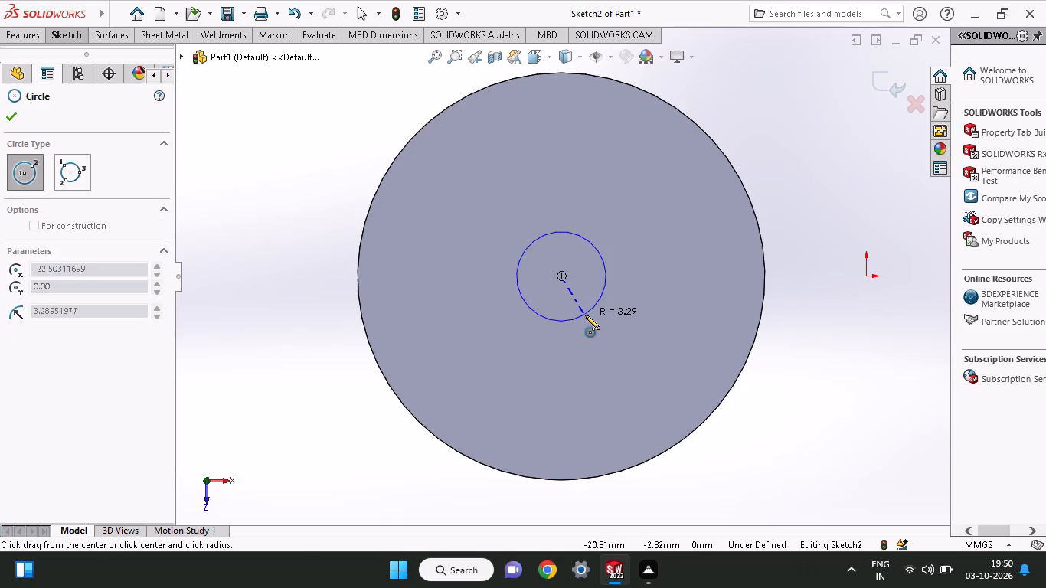
left_click(587, 318)
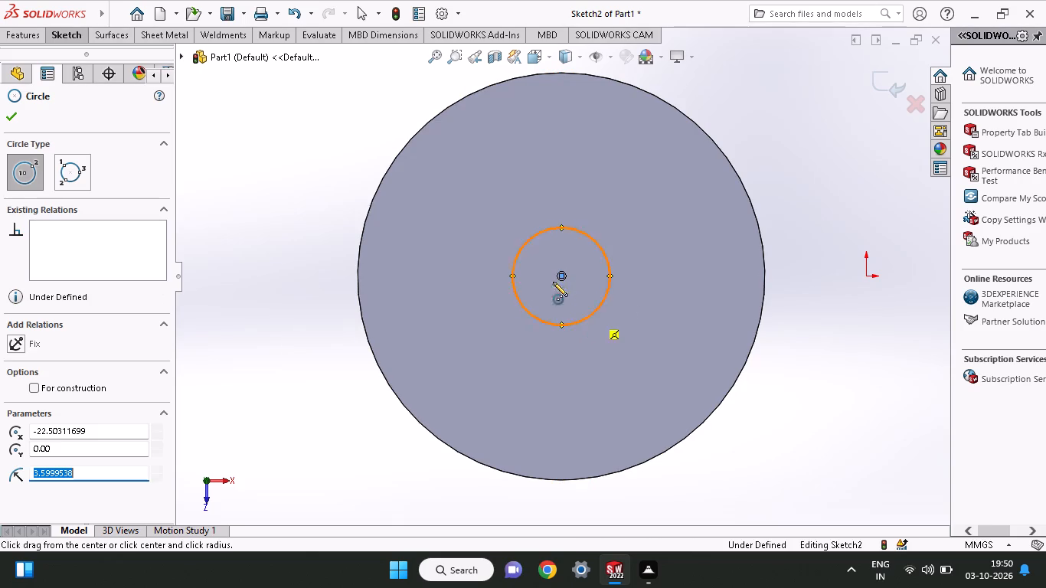
Dimension the inner circle's diameter and set it to 15 mm.
left_click(64, 36)
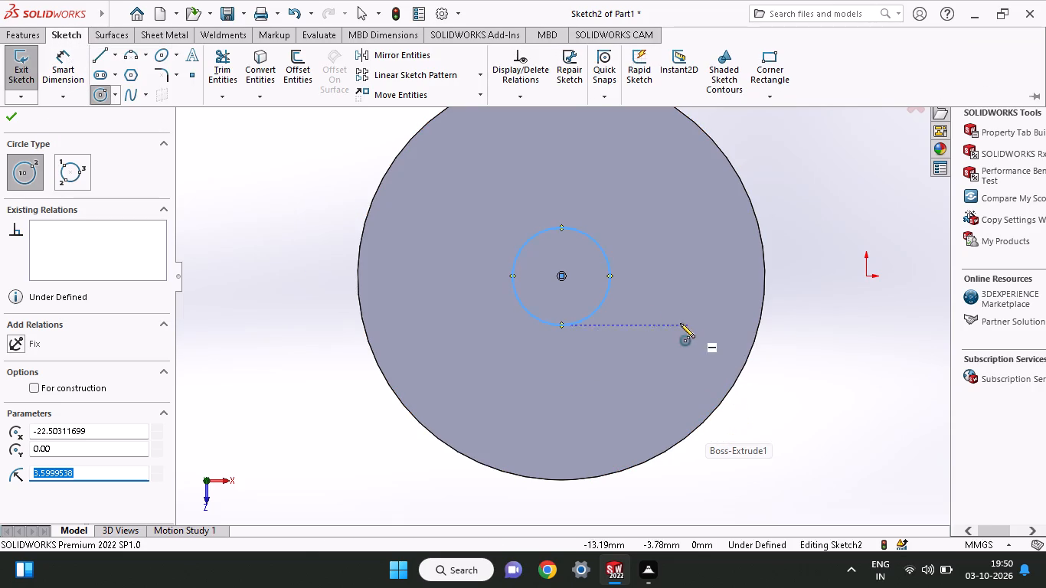
left_click(55, 63)
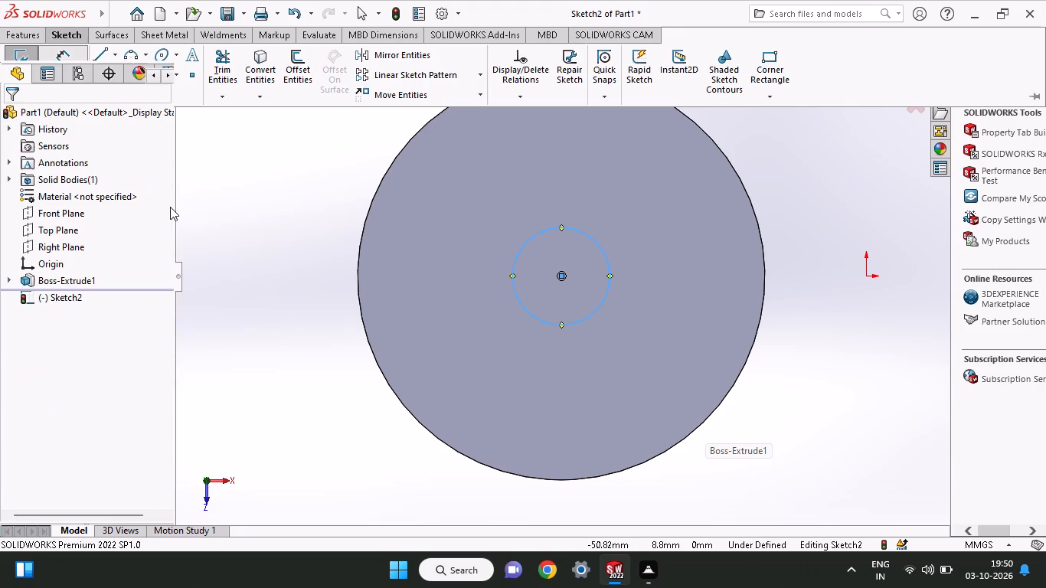
left_click(606, 286)
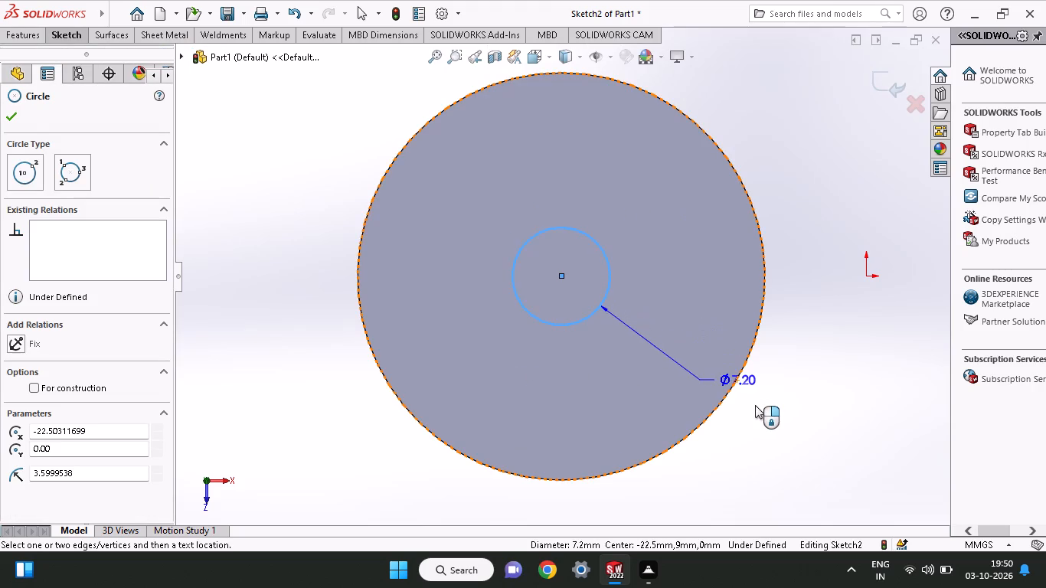
left_click(755, 405)
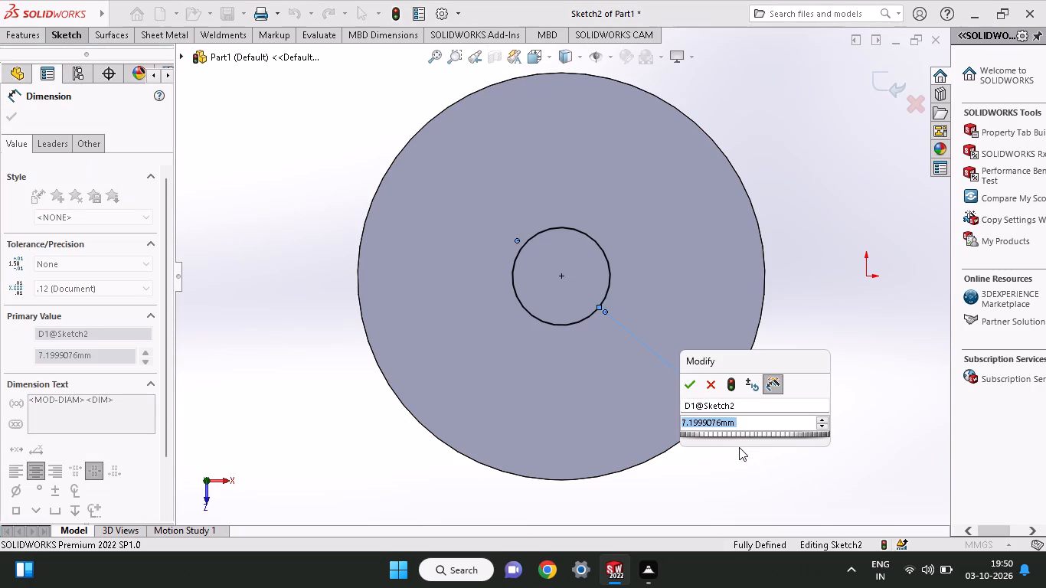
type("15")
key("Return")
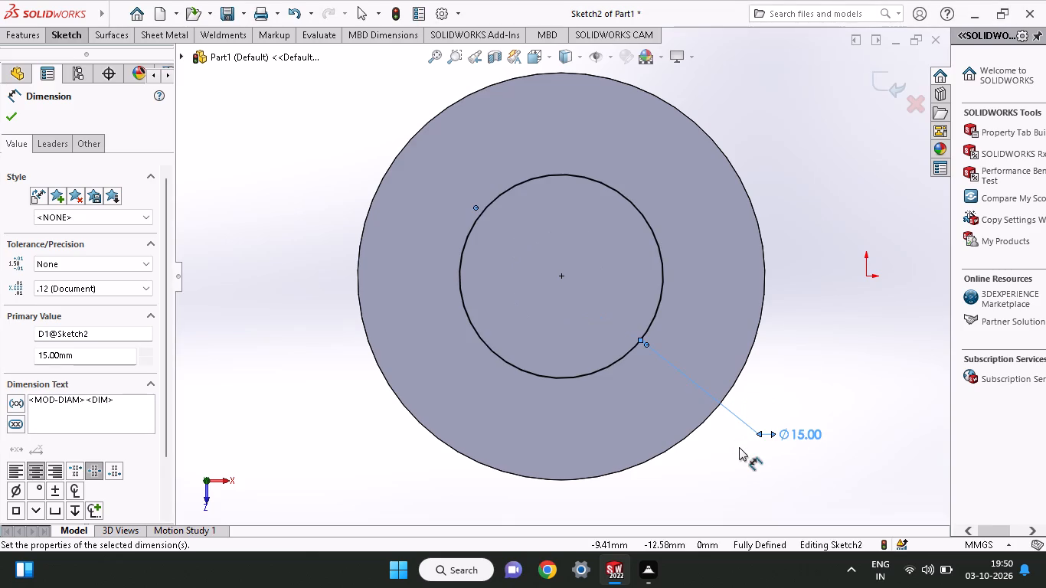
Cut-extrude the 15 mm circle from the sketch plane, Blind 45 mm through the disc and Blind 40 mm in Direction 2.
left_click(42, 36)
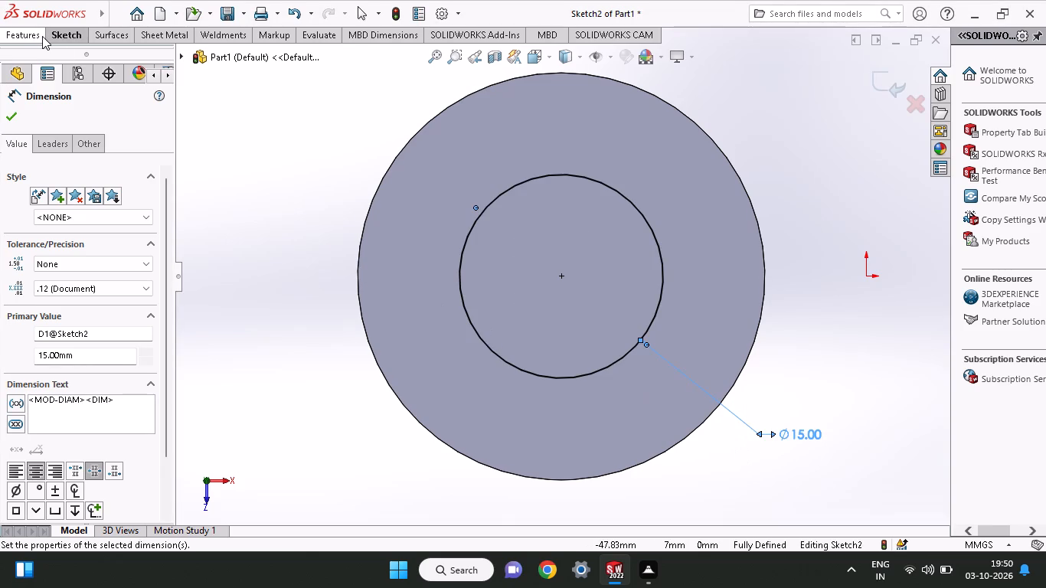
left_click(239, 73)
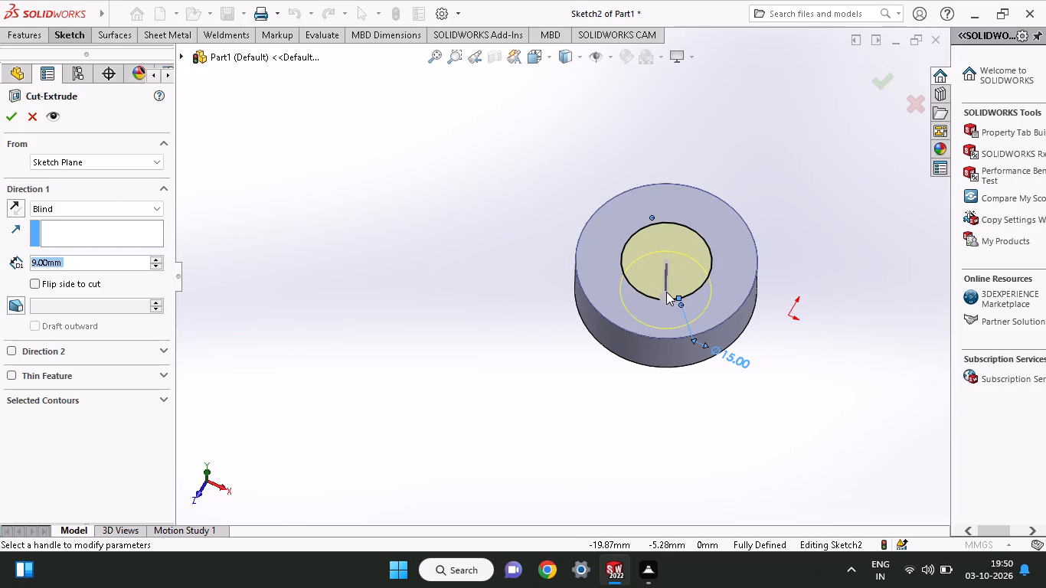
left_click_drag(664, 299, 668, 407)
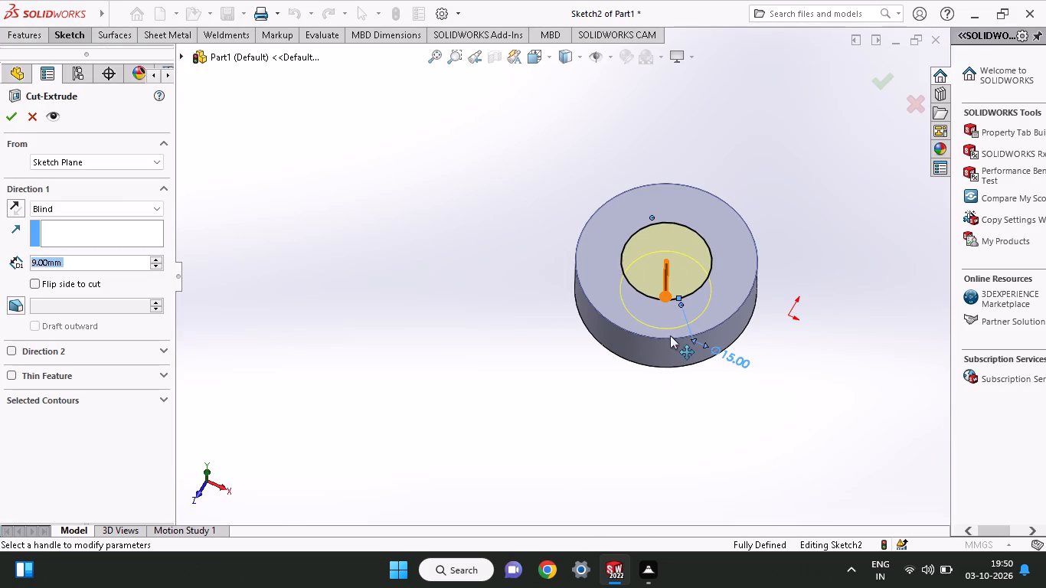
left_click_drag(670, 297, 682, 543)
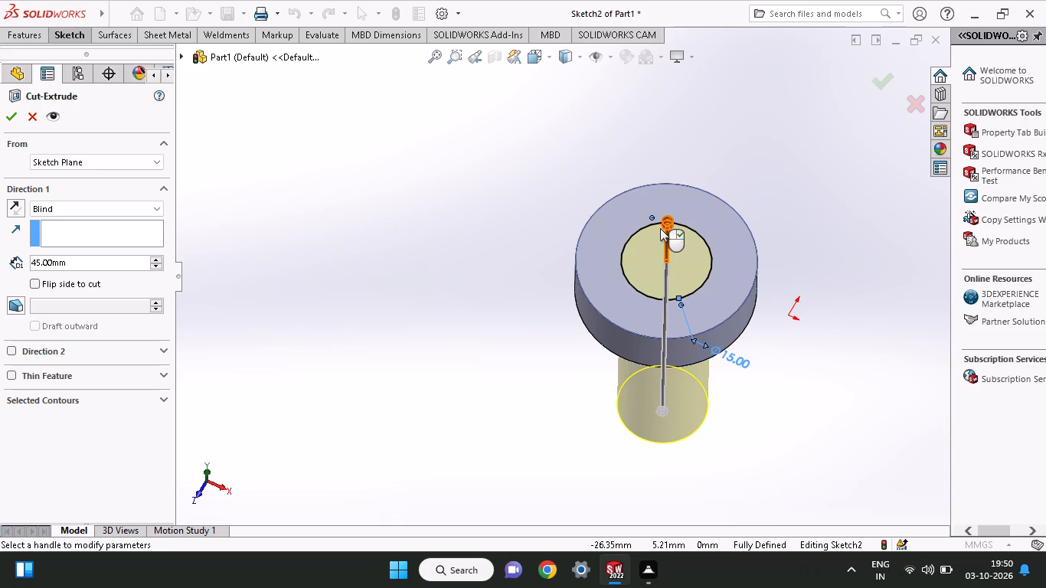
left_click_drag(662, 226, 690, 158)
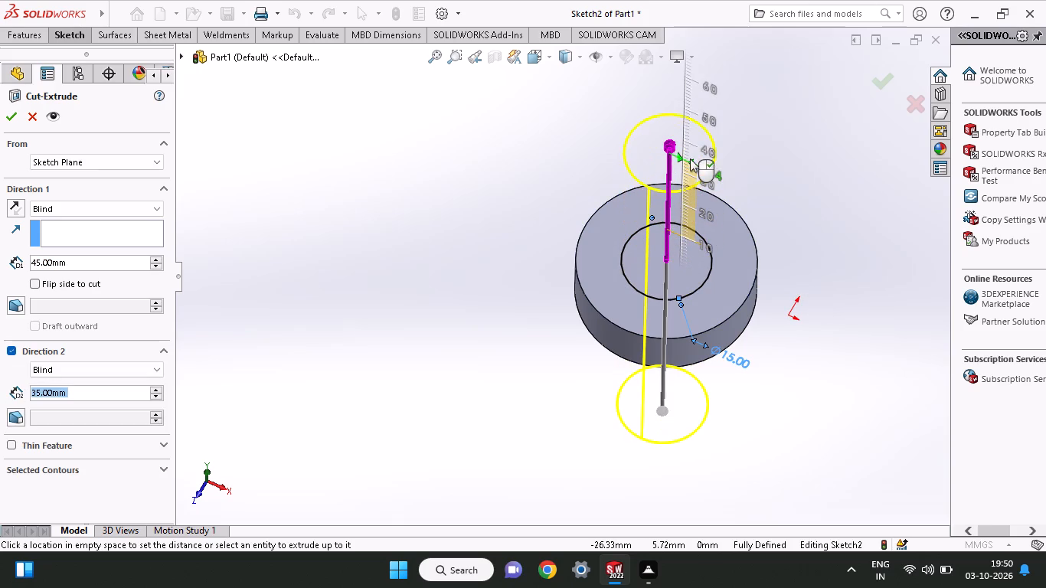
left_click_drag(690, 158, 695, 156)
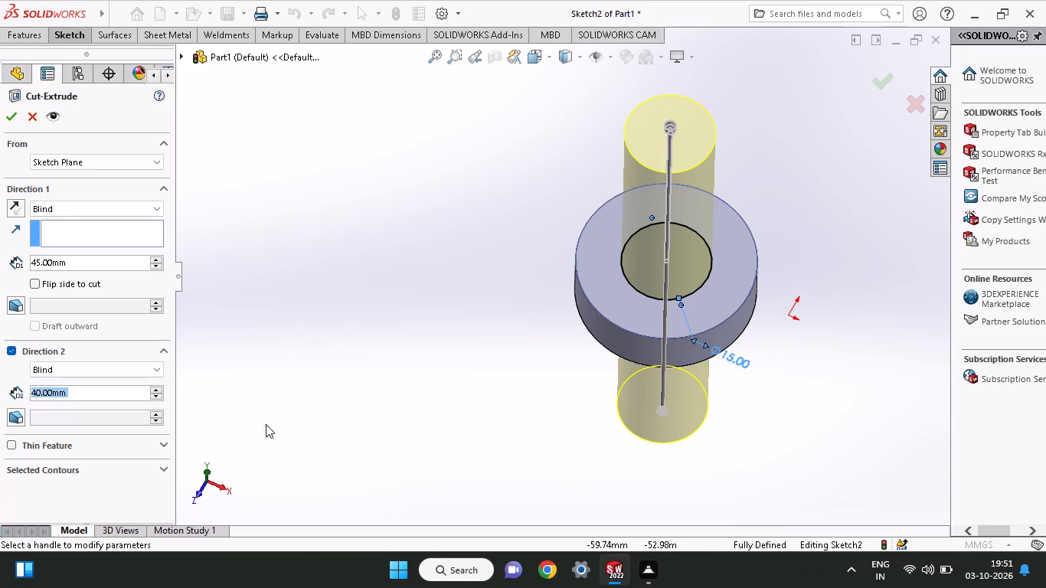
left_click(8, 122)
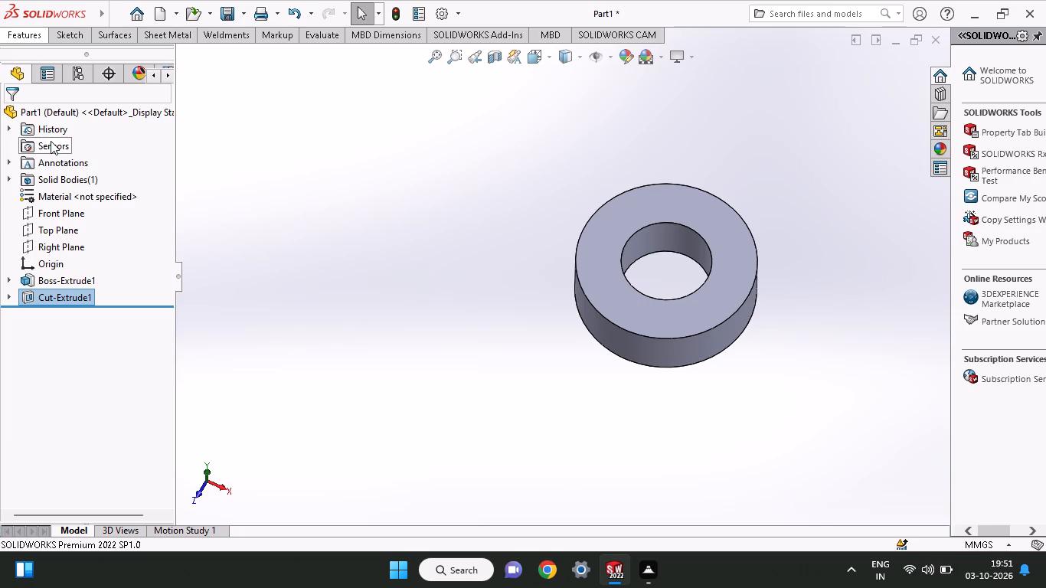
On the ring's bottom face, sketch a horizontal line about 21 mm long from the outer edge's +Z quadrant toward +X.
middle_click_drag(448, 248, 439, 304)
middle_click_drag(439, 304, 450, 283)
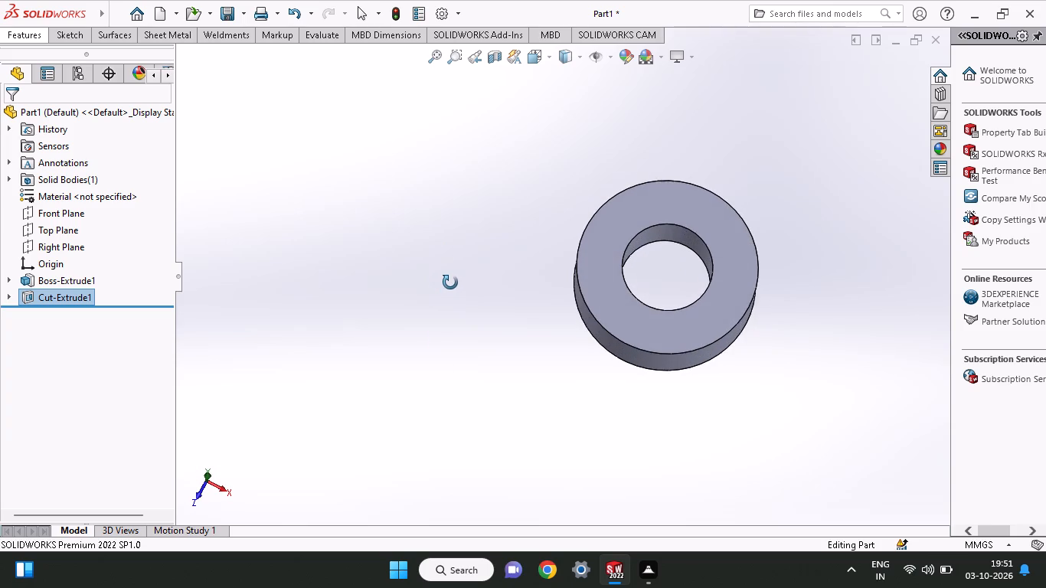
middle_click_drag(450, 283, 452, 299)
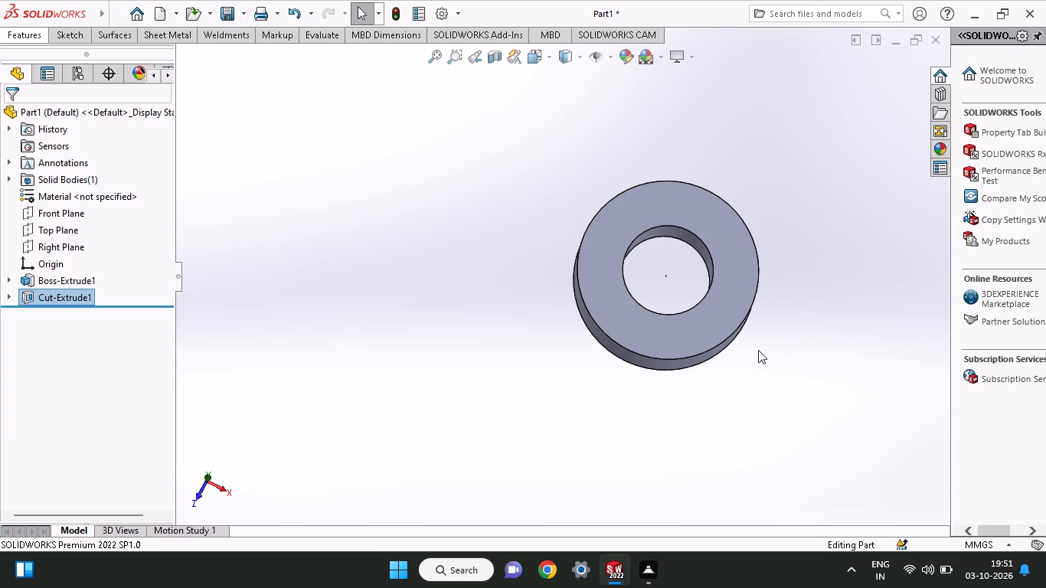
middle_click_drag(758, 350, 782, 131)
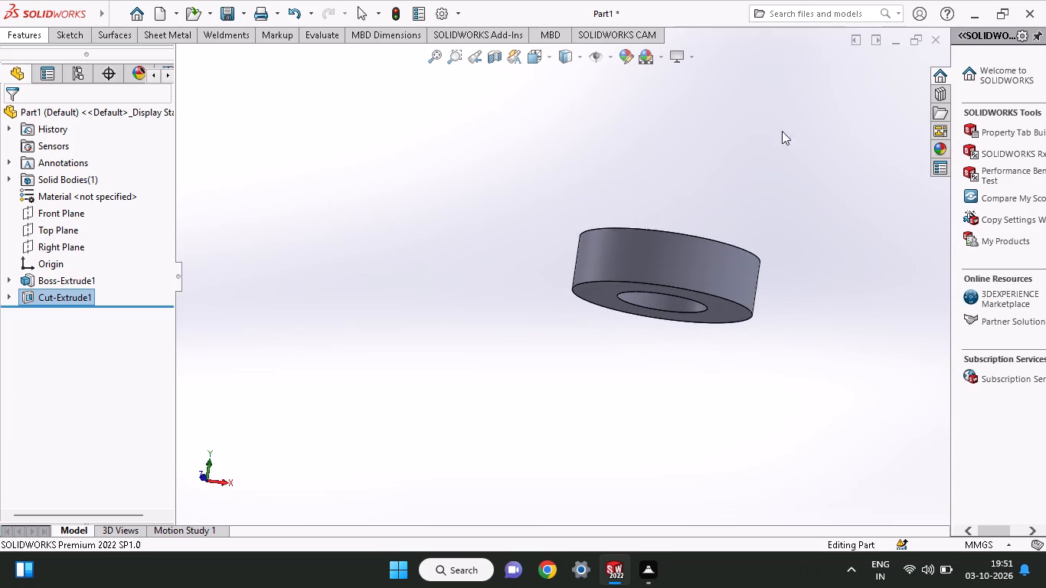
left_click(721, 315)
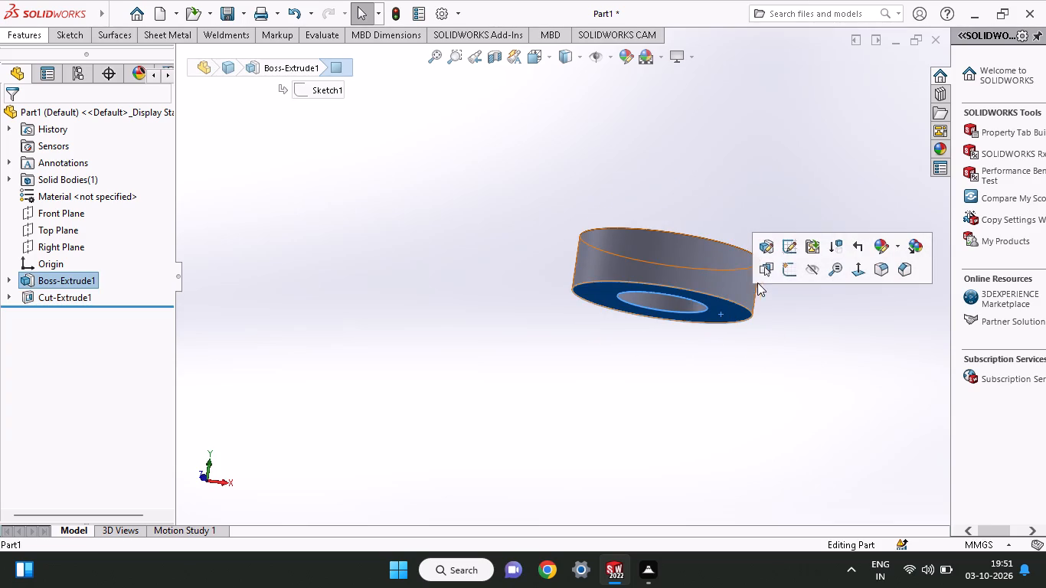
left_click(780, 269)
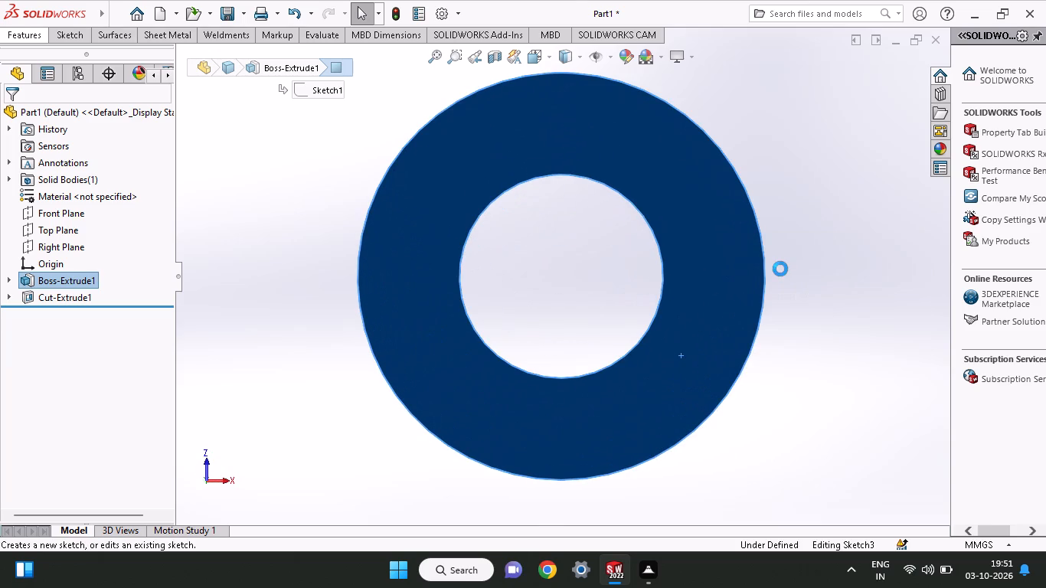
middle_click(780, 269)
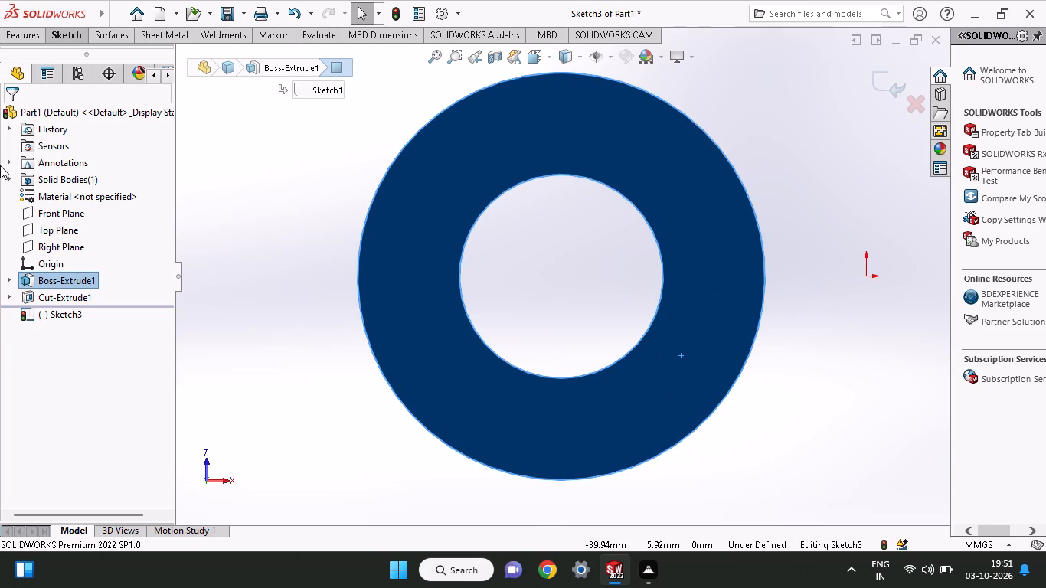
left_click(65, 33)
left_click(90, 57)
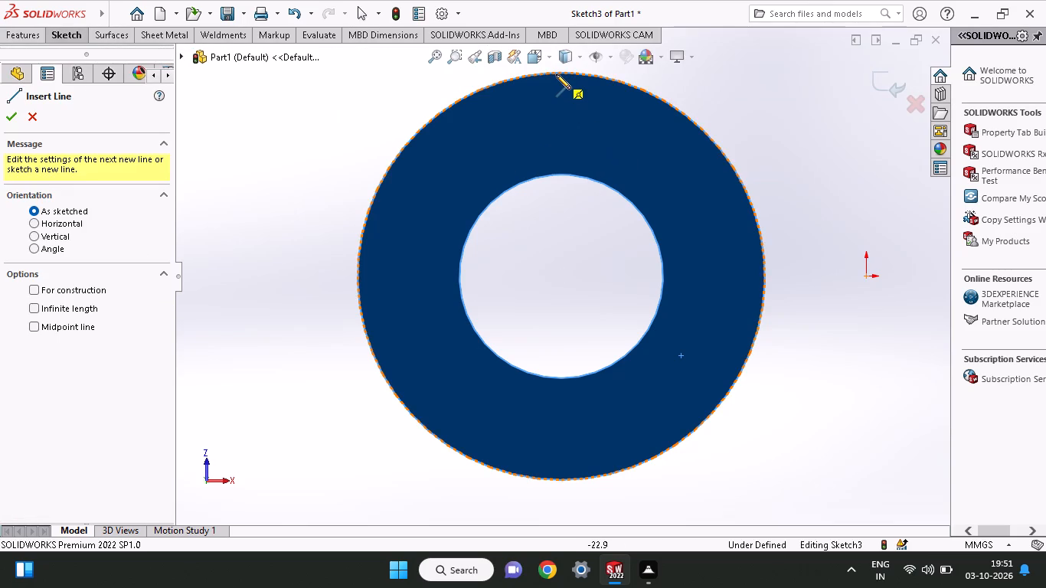
left_click(561, 73)
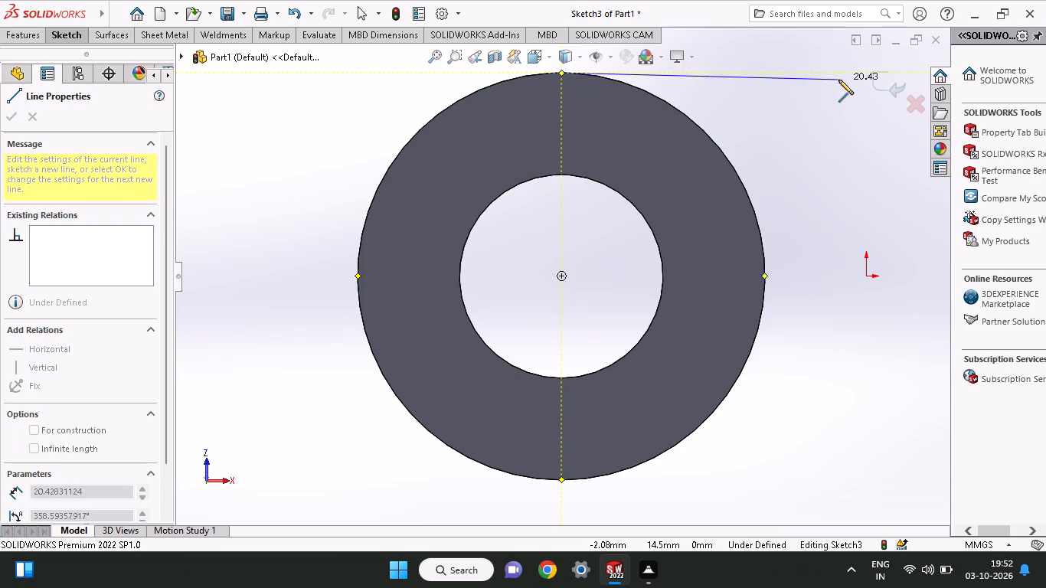
left_click(851, 76)
right_click(823, 149)
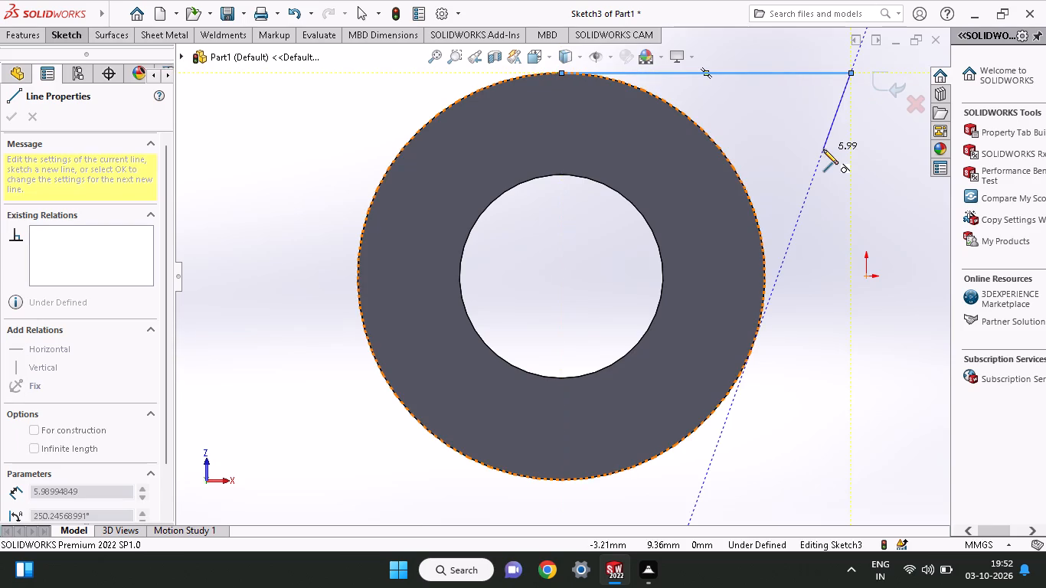
left_click(831, 165)
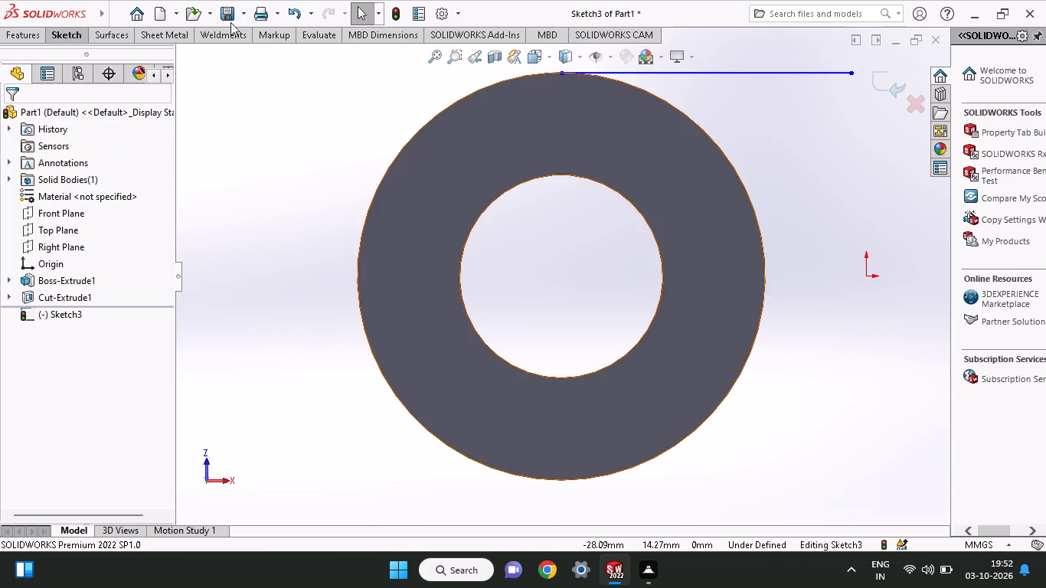
Dimension the horizontal line's length and set it to 60 mm.
left_click(68, 34)
left_click(67, 57)
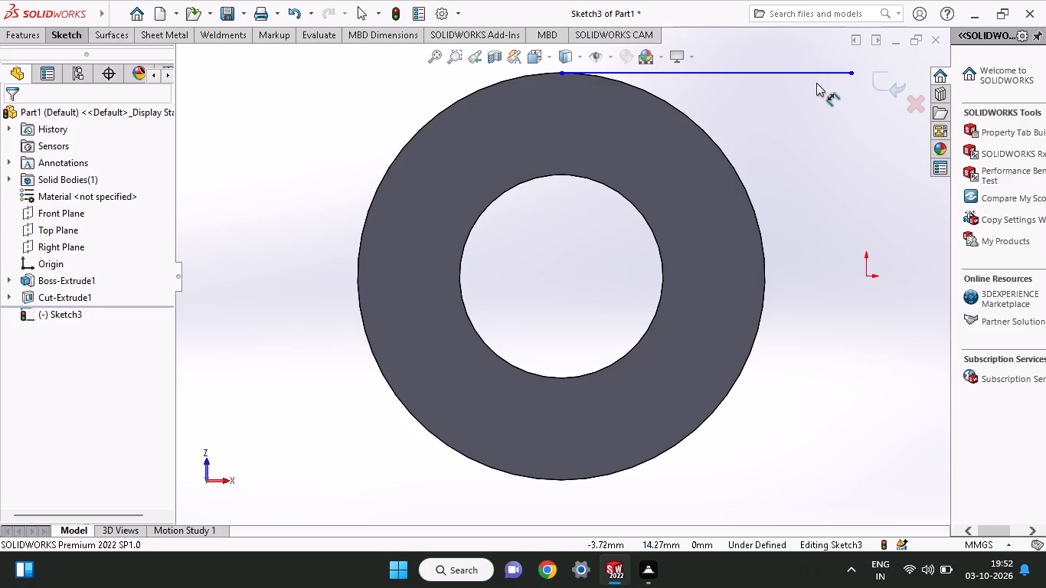
left_click(816, 77)
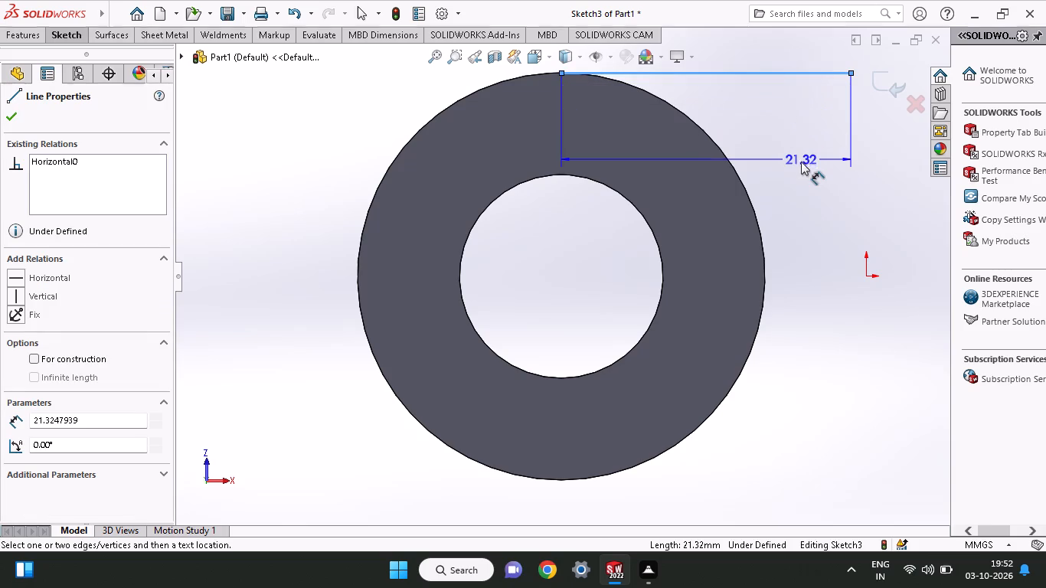
left_click(801, 170)
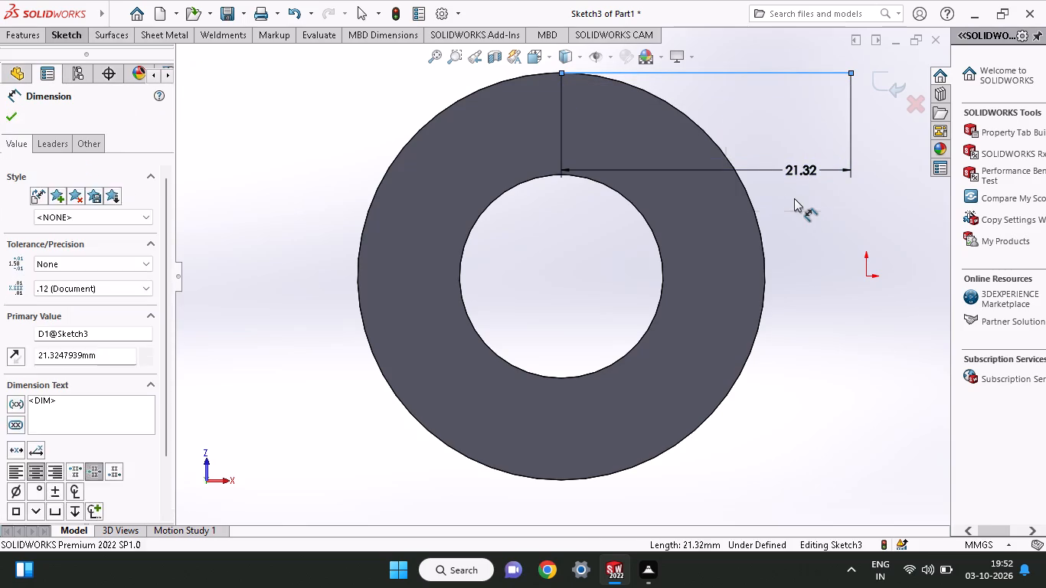
type("60")
key("Return")
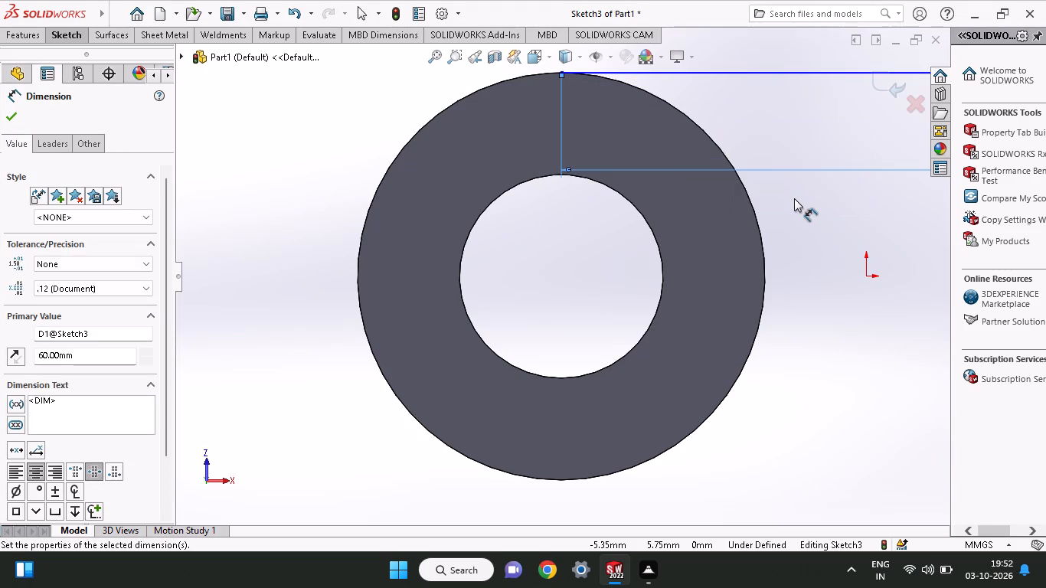
Sketch a 60 mm horizontal line from the ring outer edge's -Z quadrant toward +X, ending level with the existing line's end.
scroll(794, 198, "down", 1, "ctrl")
scroll(794, 198, "up", 2, "ctrl")
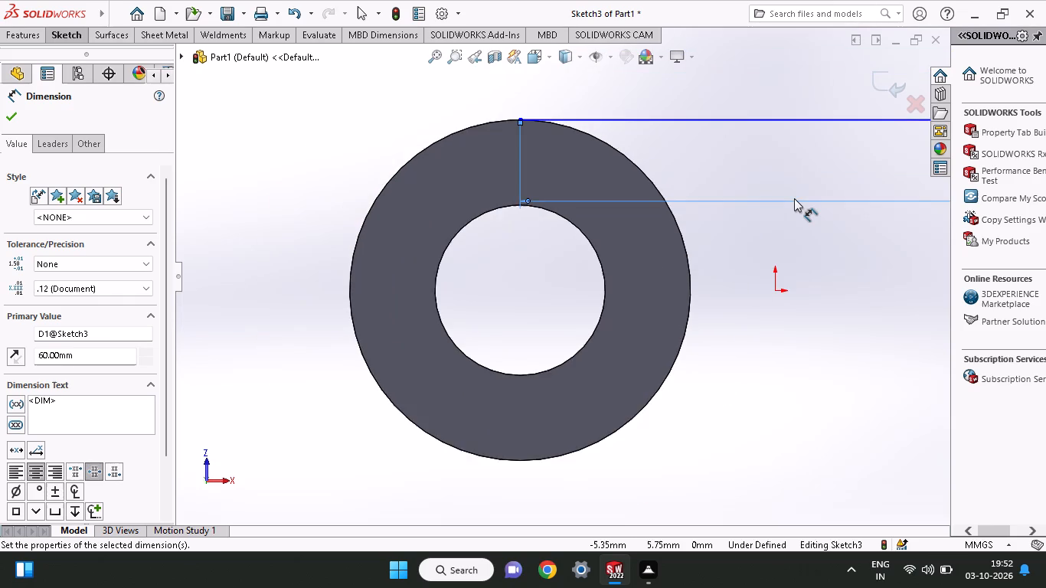
scroll(794, 198, "up", 3, "ctrl")
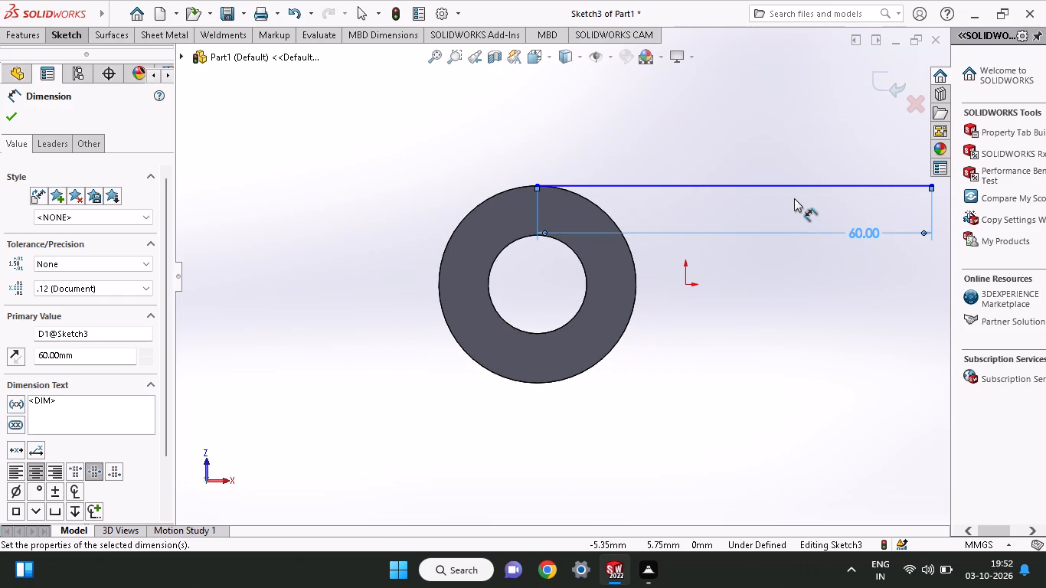
left_click(70, 31)
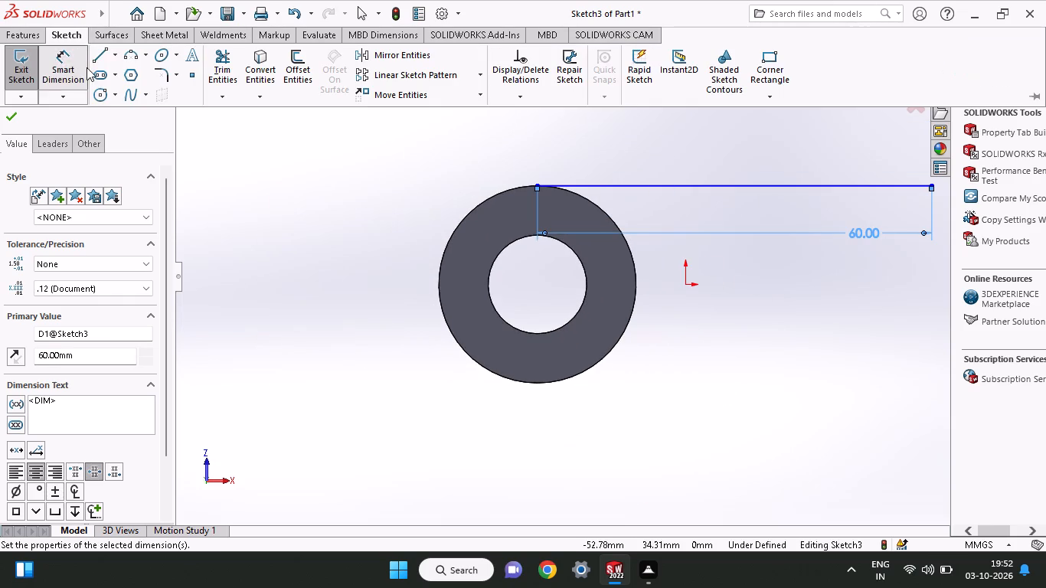
left_click(93, 63)
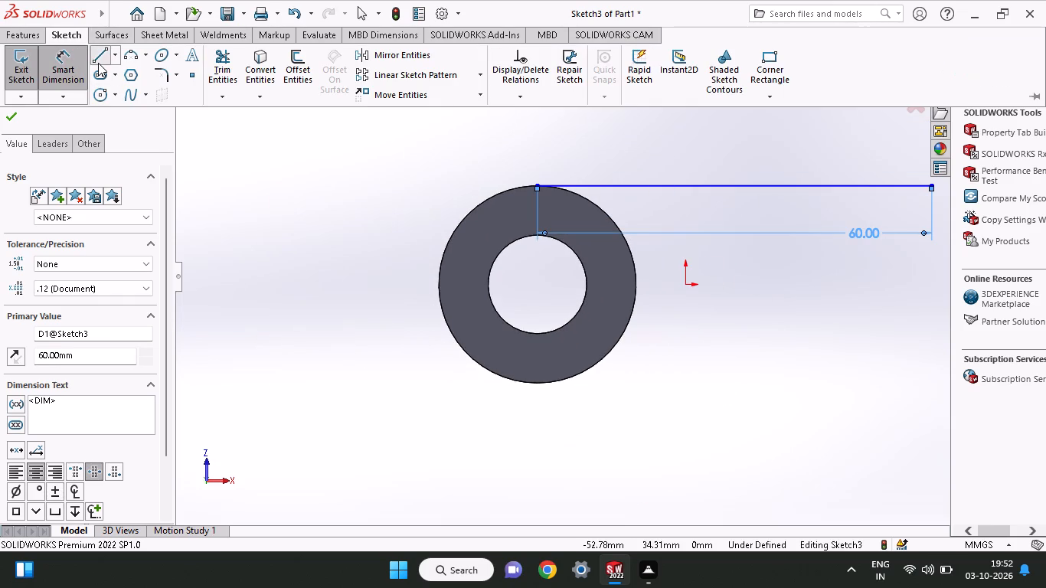
left_click(539, 386)
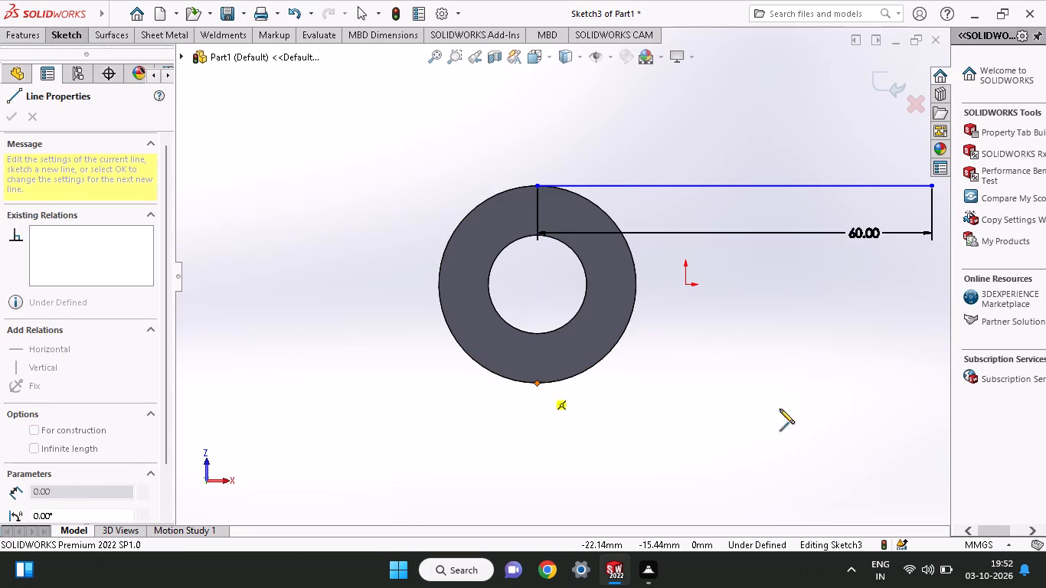
left_click(931, 379)
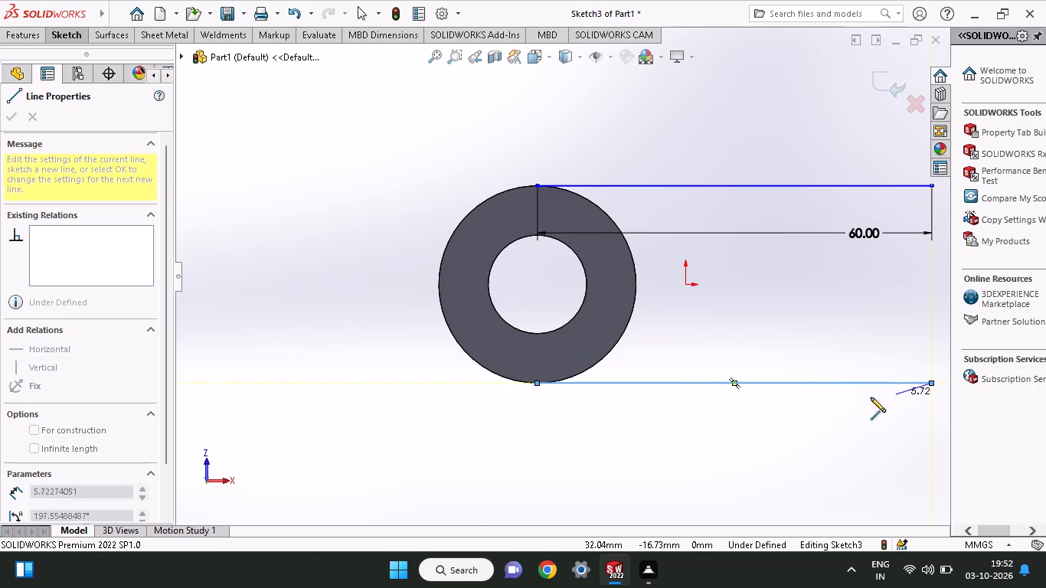
right_click(682, 420)
left_click(718, 408)
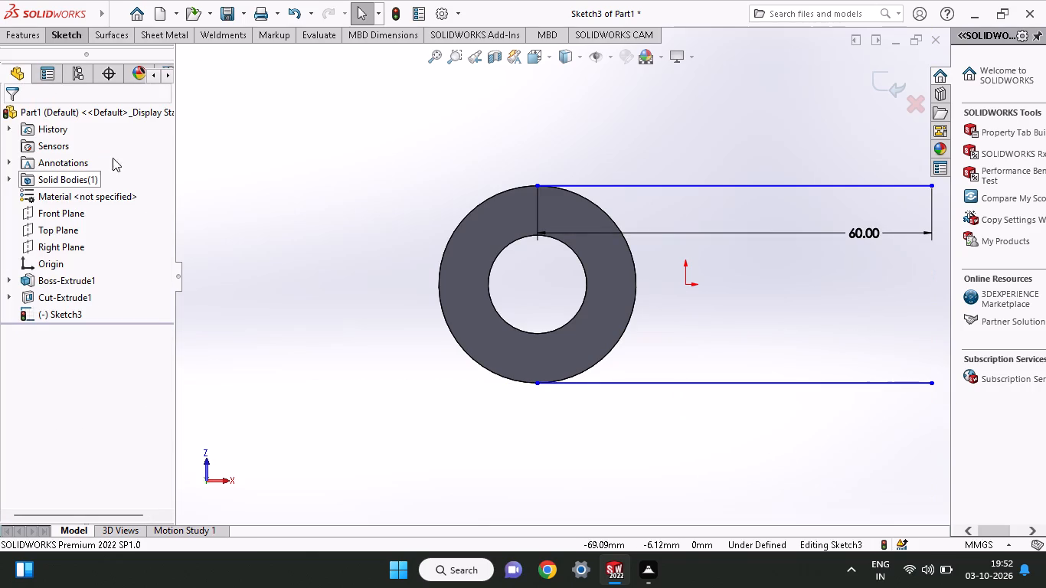
Close the arm's far end with a 30 mm vertical line joining the free ends of the two horizontal lines.
left_click(50, 34)
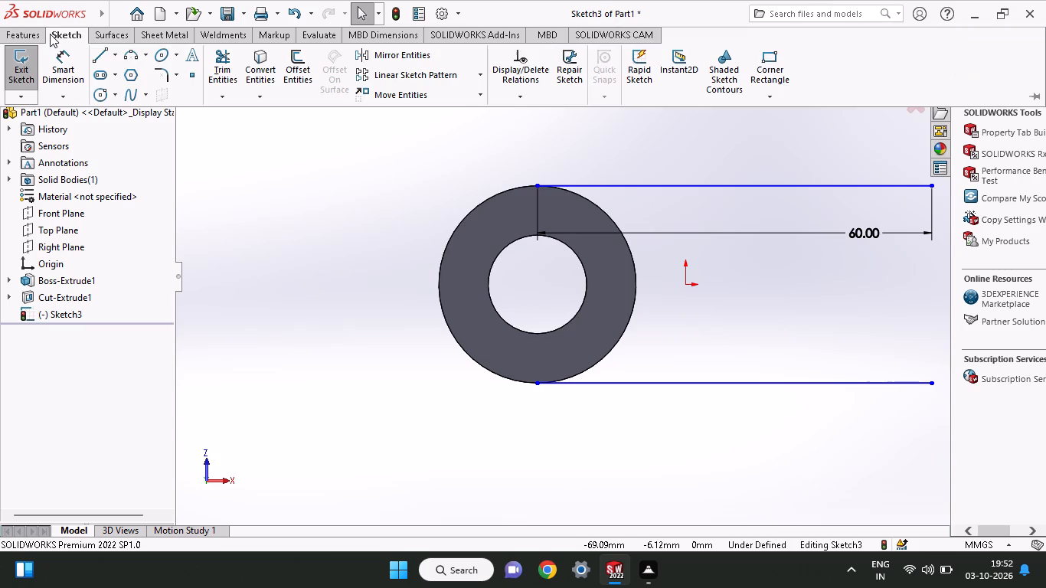
left_click(99, 64)
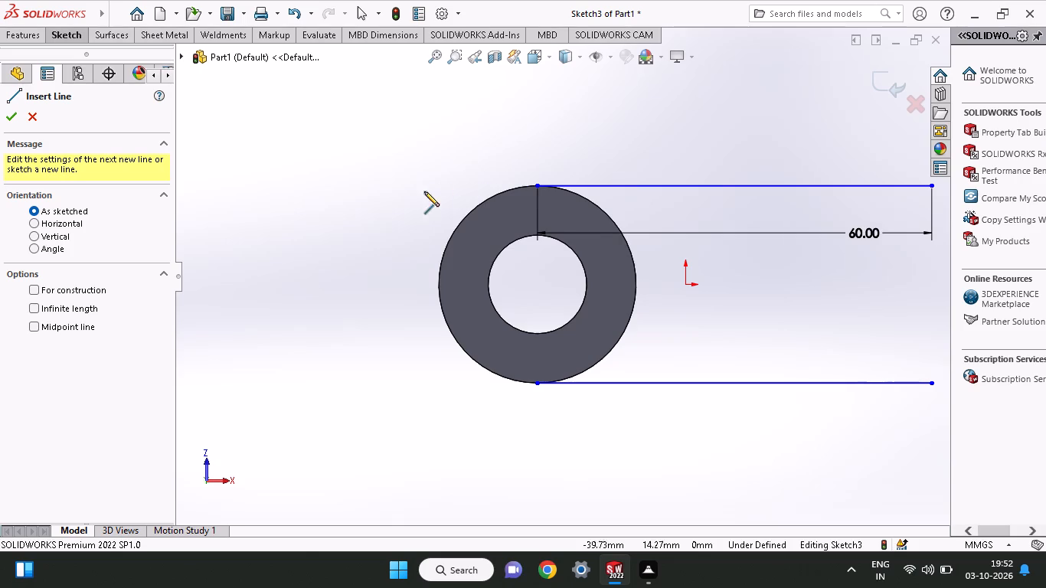
left_click(931, 183)
left_click(934, 384)
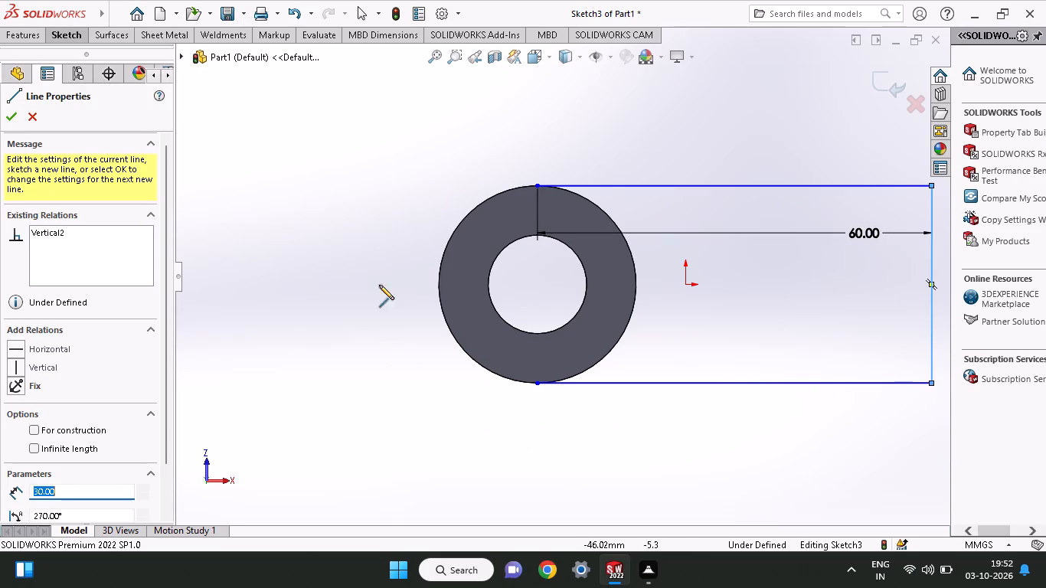
right_click(320, 171)
left_click(352, 190)
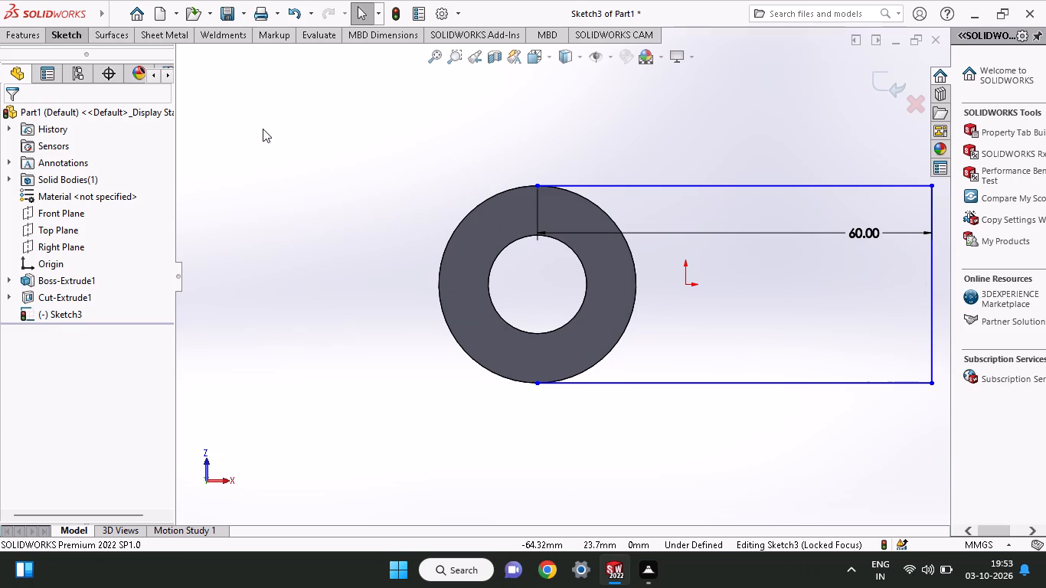
Sketch a 15 mm radius circle centred on the ring's hole, matching the outer edge and meeting the arm lines.
left_click(79, 41)
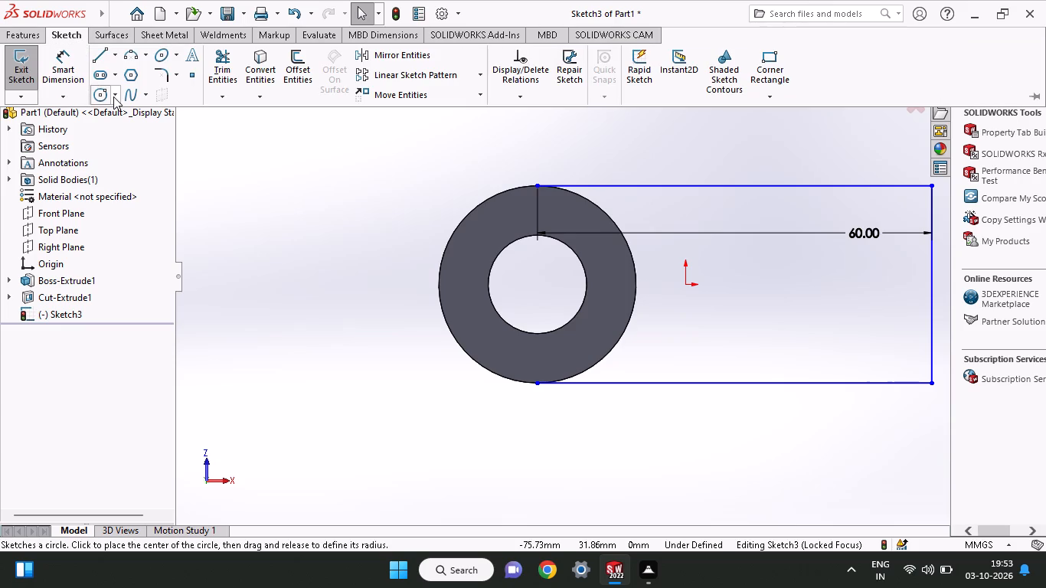
left_click(100, 96)
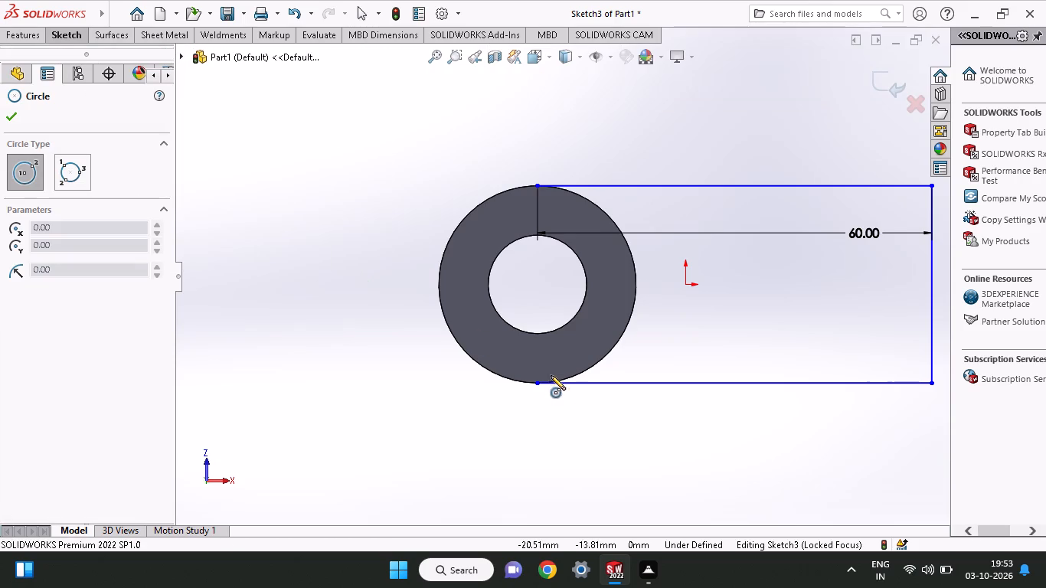
left_click(536, 283)
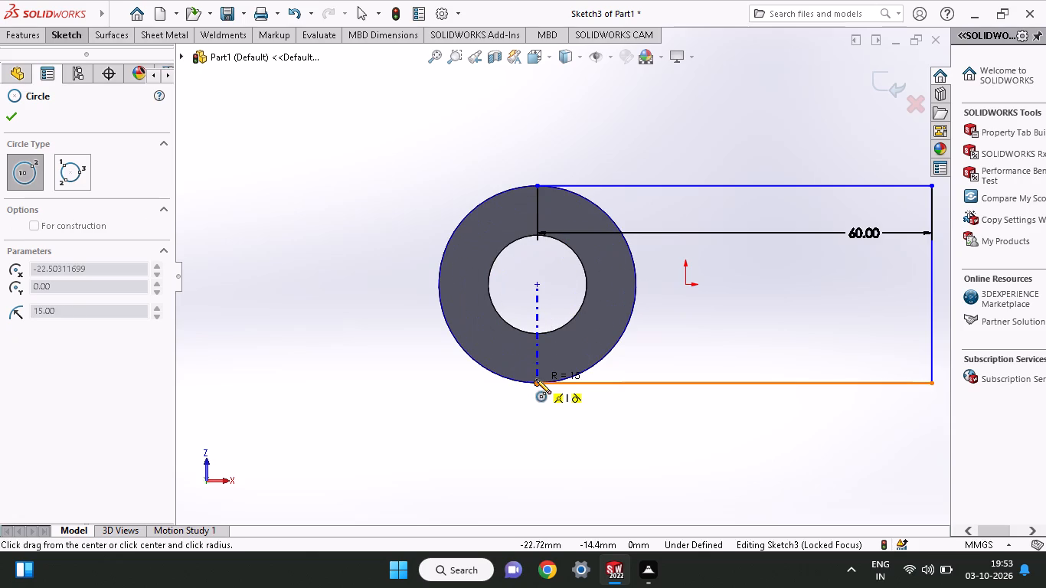
left_click(536, 381)
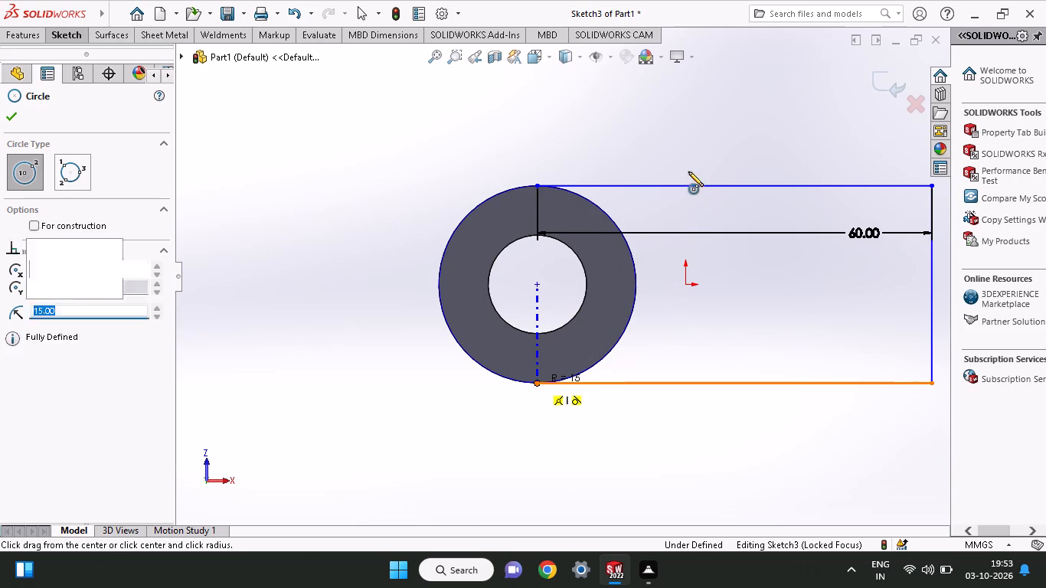
Boss-extrude the arm region outside the circle Blind 9 mm, directed alongside the ring's thickness and merged with it.
middle_click_drag(688, 167, 682, 276)
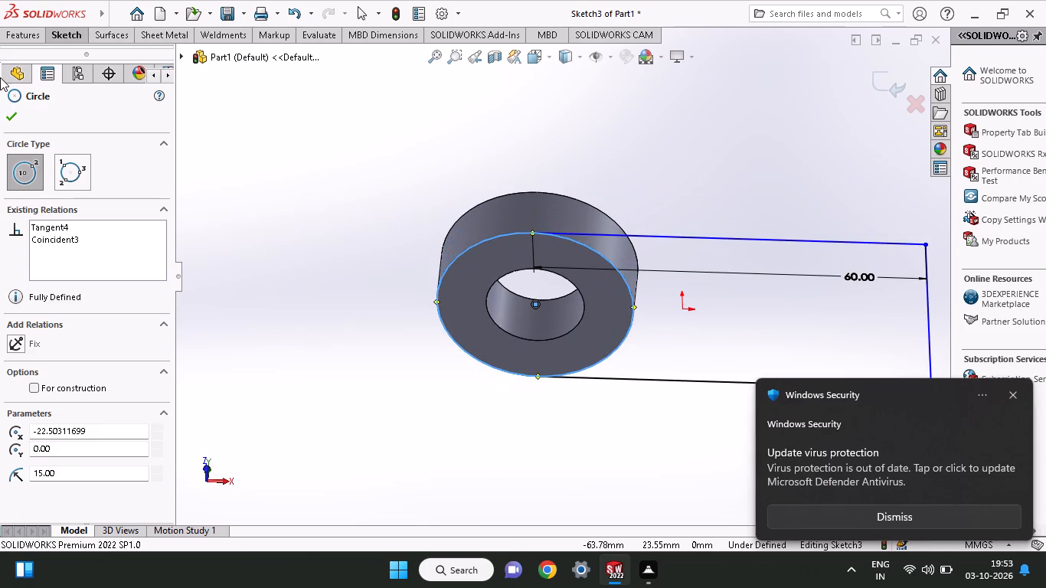
left_click(33, 34)
left_click(33, 57)
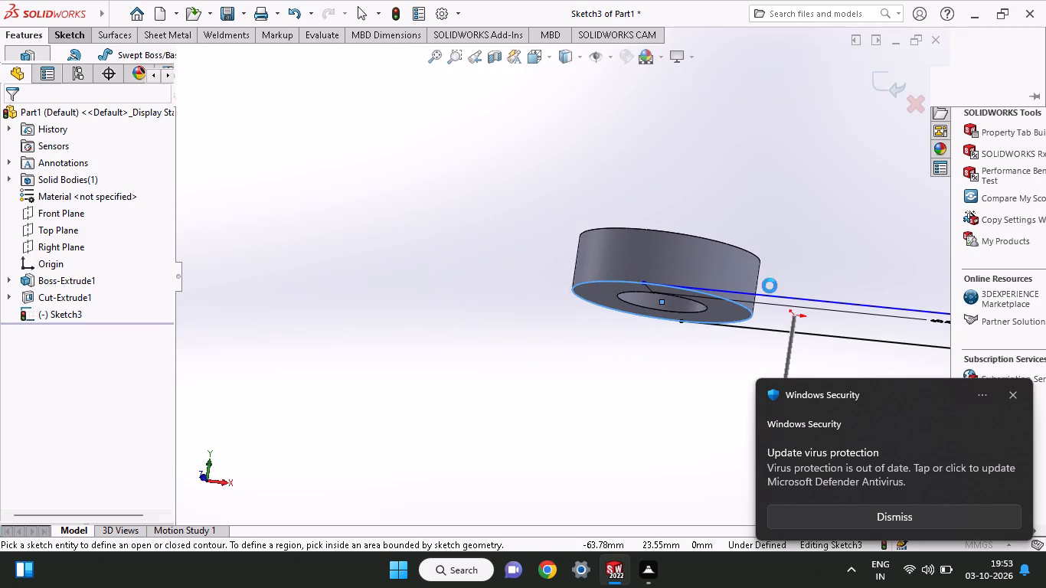
middle_click_drag(770, 286, 768, 246)
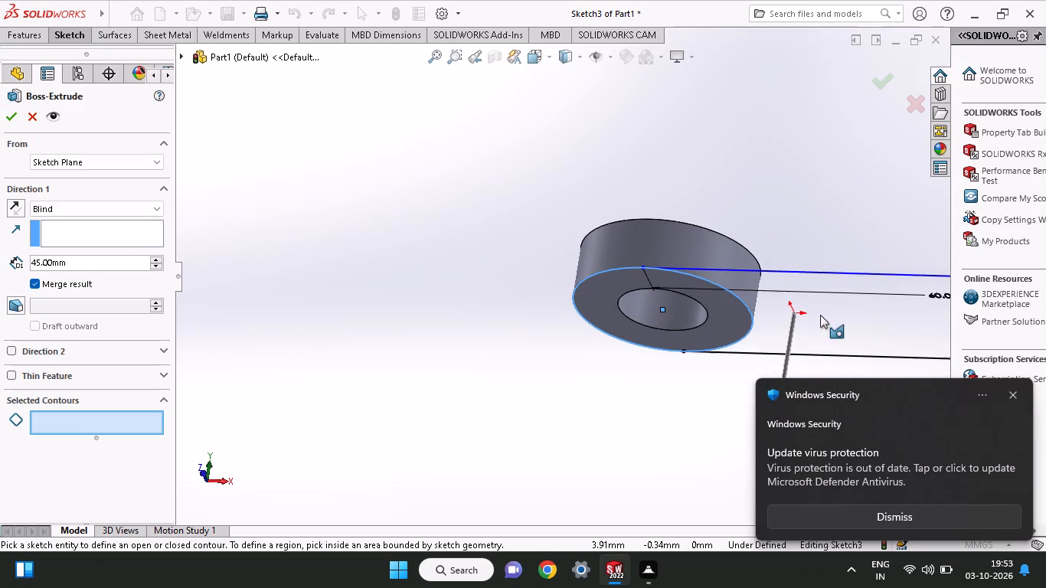
left_click(844, 312)
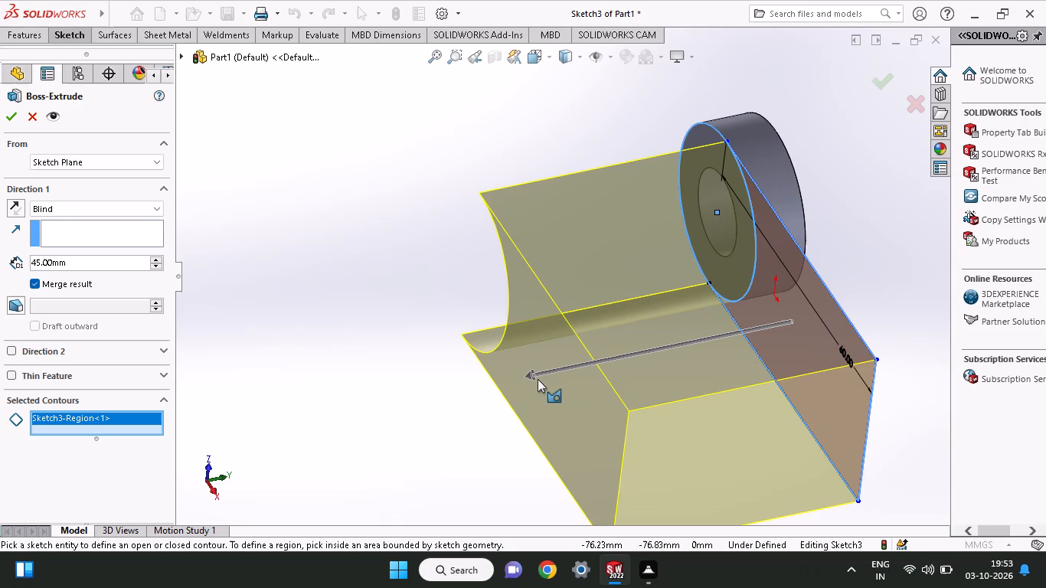
left_click_drag(530, 368, 804, 358)
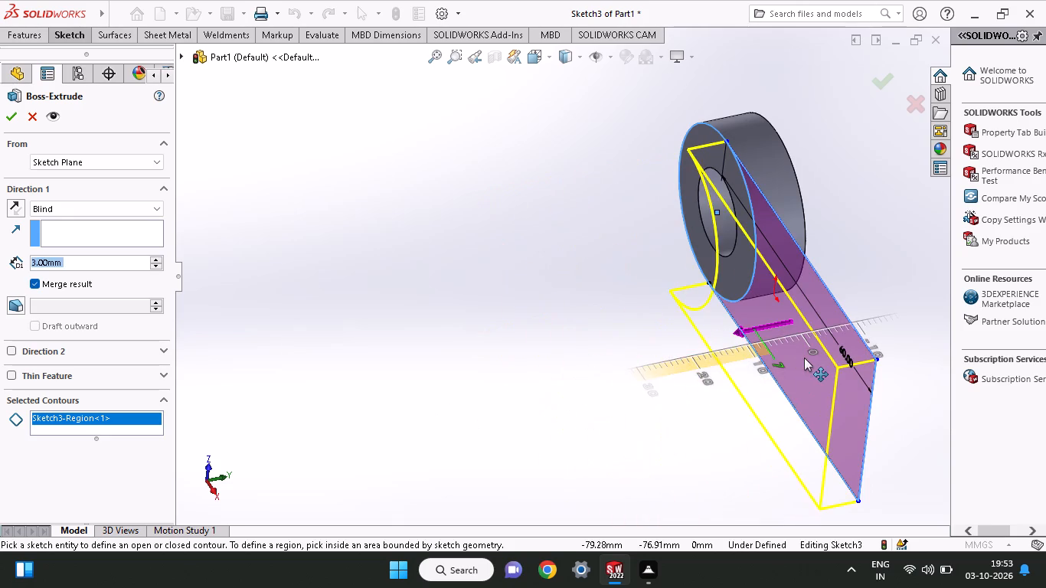
left_click_drag(804, 358, 891, 314)
middle_click_drag(579, 297, 597, 348)
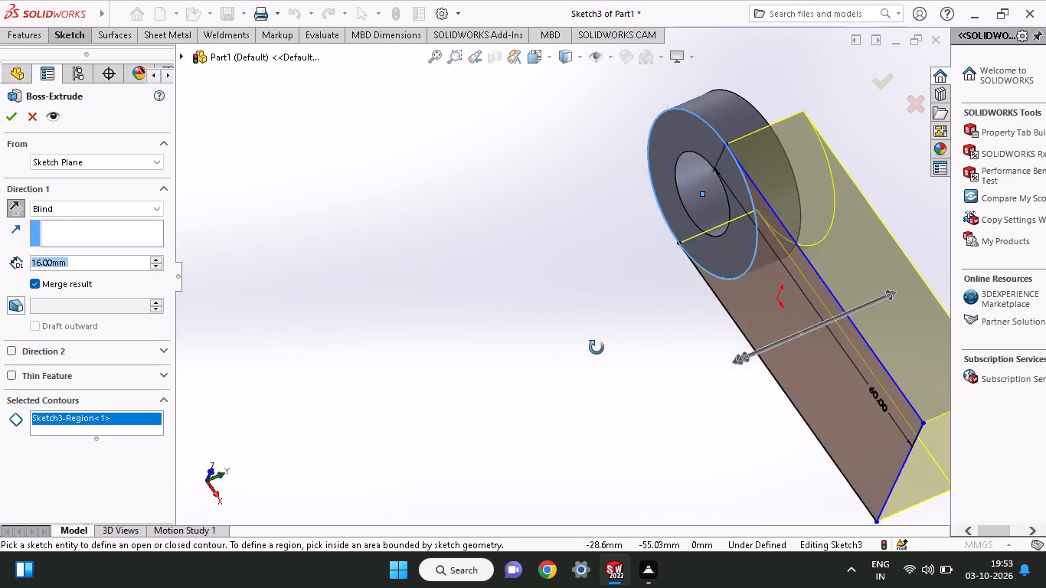
middle_click_drag(597, 348, 571, 451)
middle_click_drag(708, 217, 410, 53)
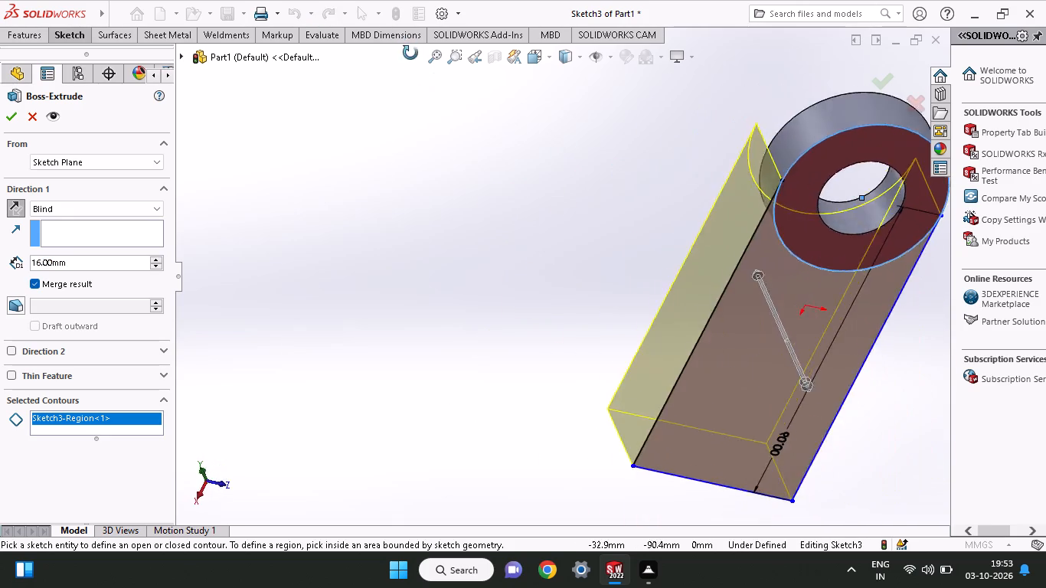
middle_click_drag(410, 53, 551, 230)
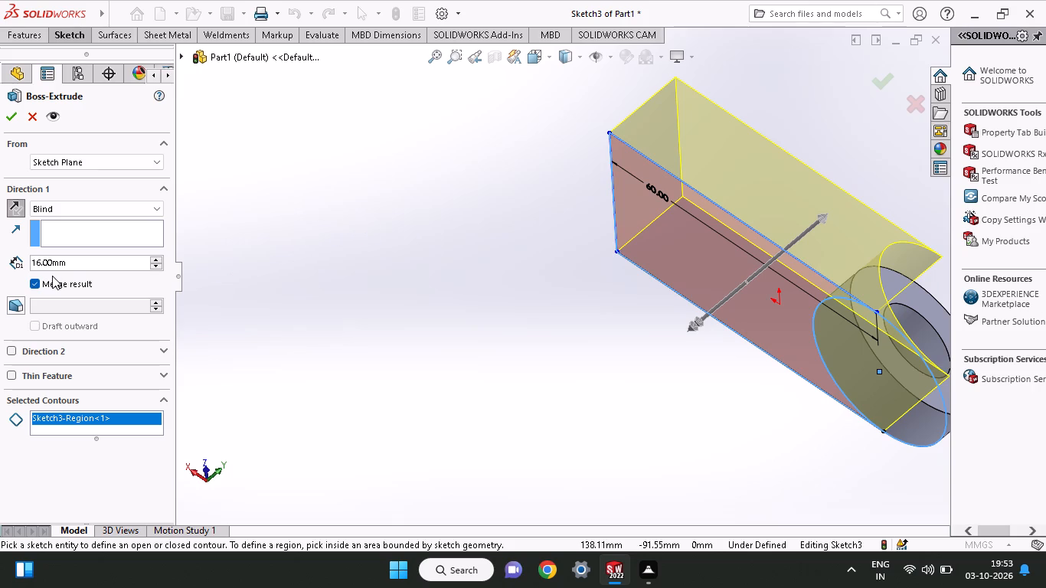
left_click_drag(69, 260, 0, 249)
key("6")
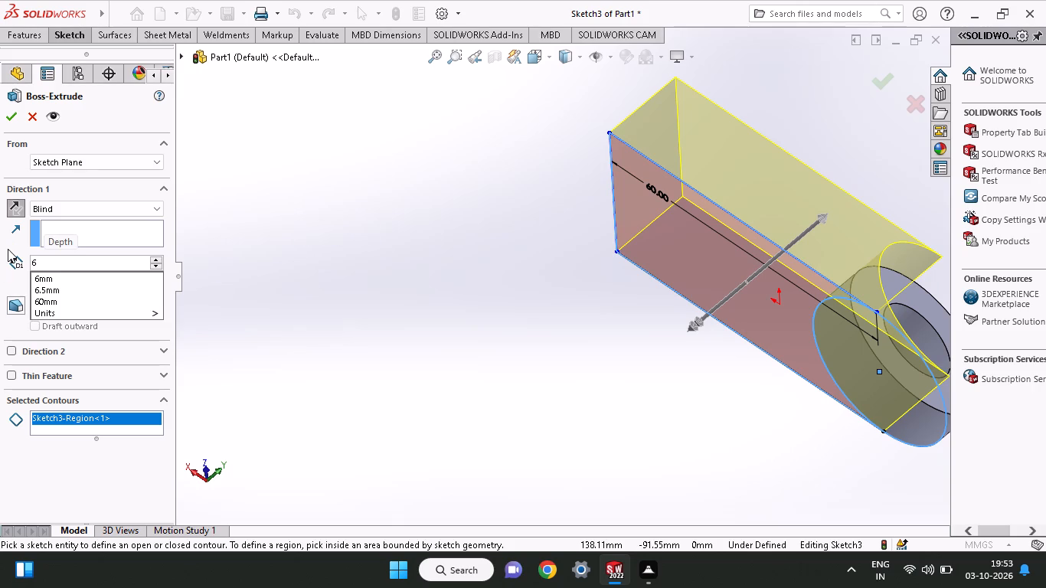
key("BackSpace")
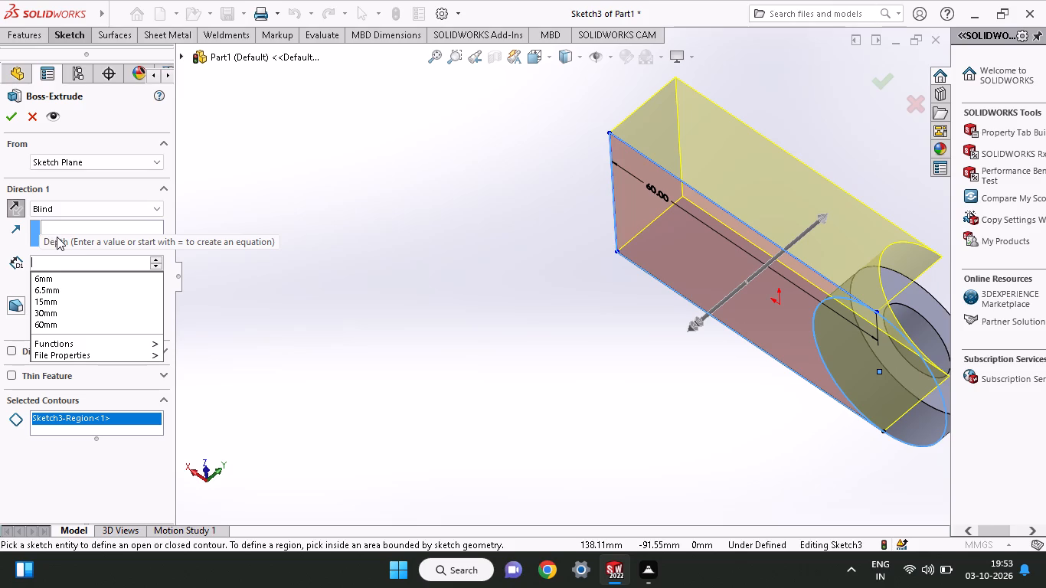
key("9")
key("Return")
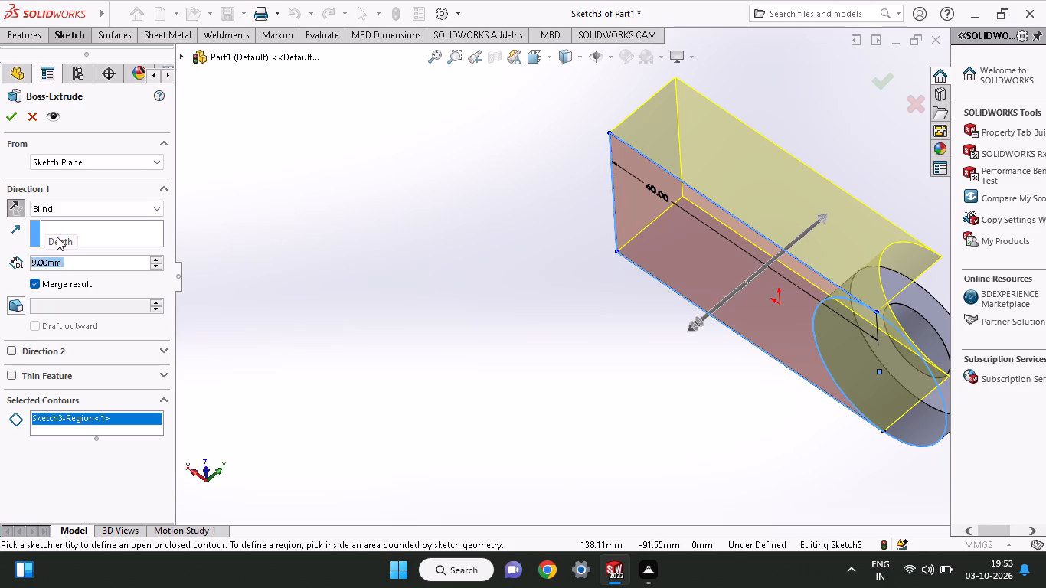
left_click(6, 112)
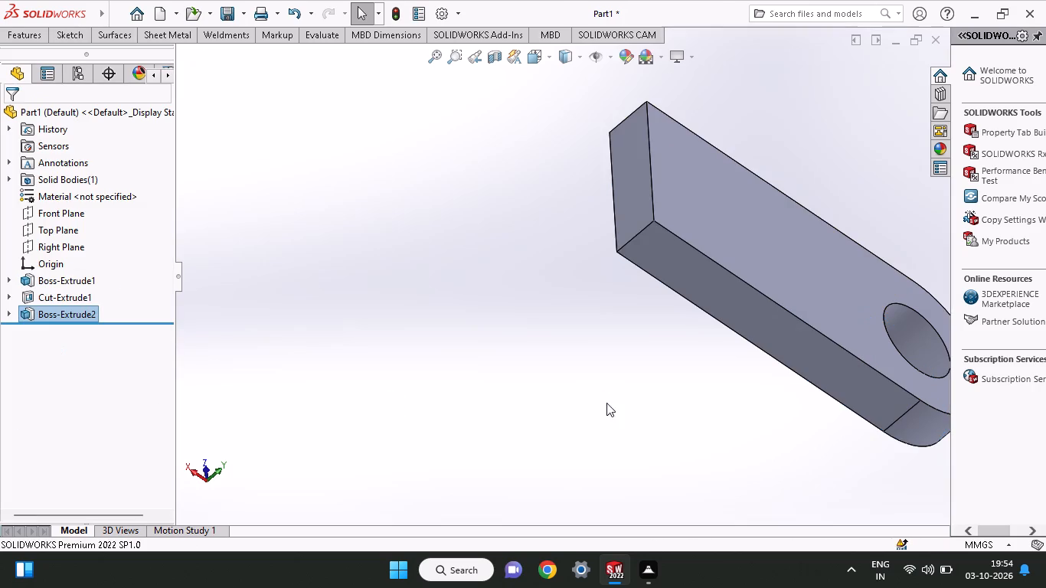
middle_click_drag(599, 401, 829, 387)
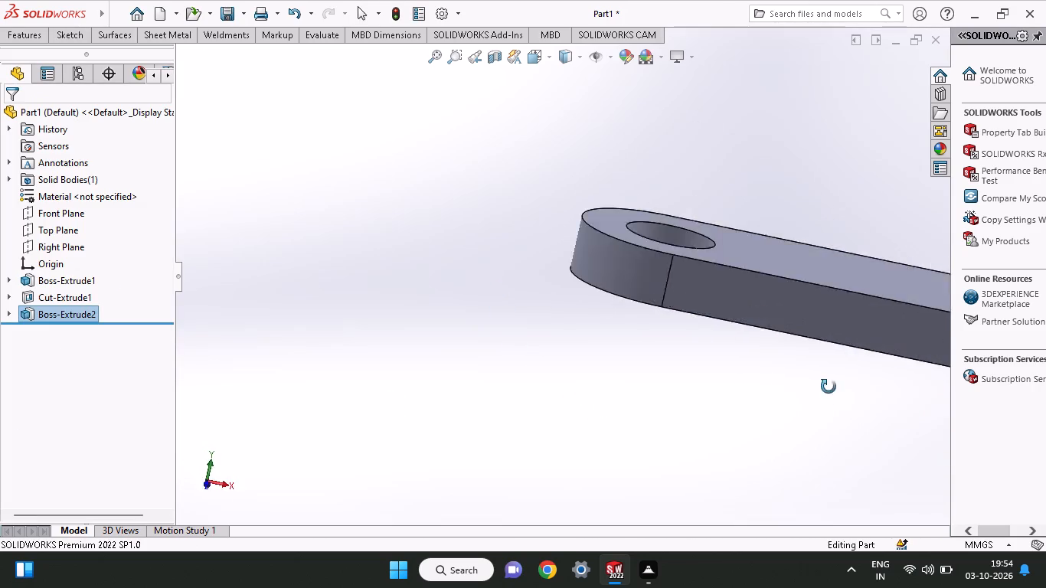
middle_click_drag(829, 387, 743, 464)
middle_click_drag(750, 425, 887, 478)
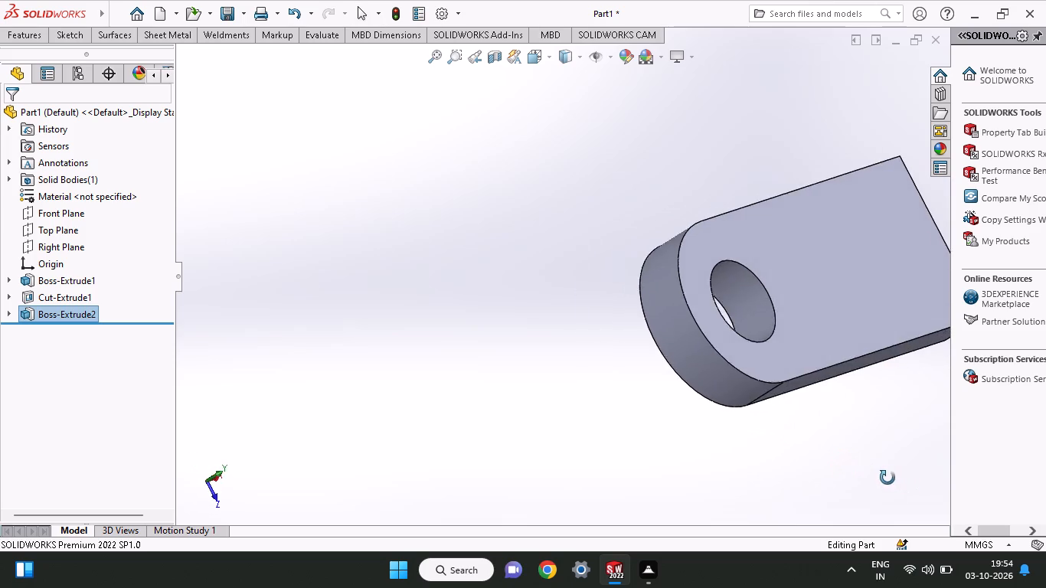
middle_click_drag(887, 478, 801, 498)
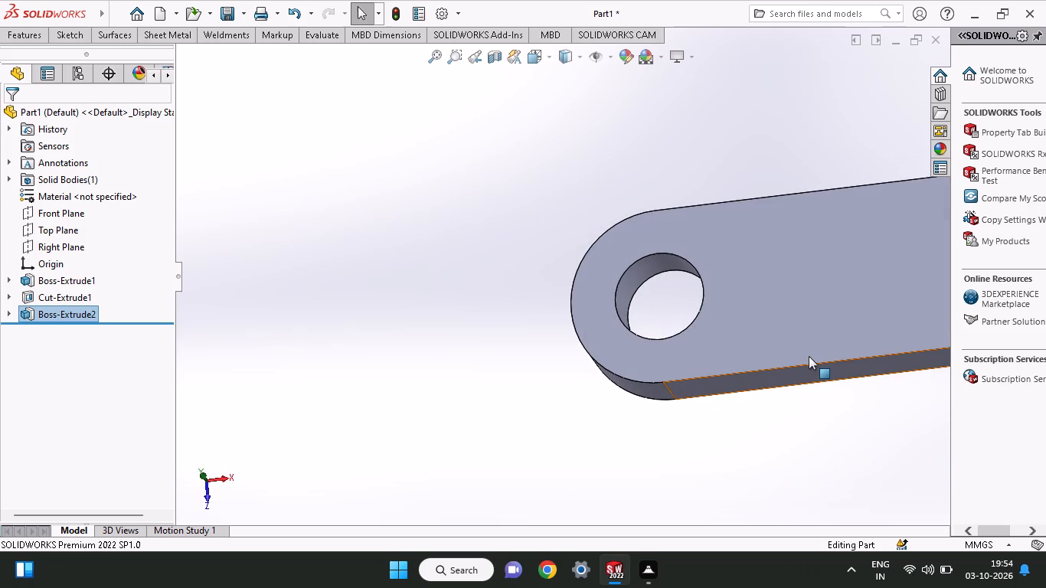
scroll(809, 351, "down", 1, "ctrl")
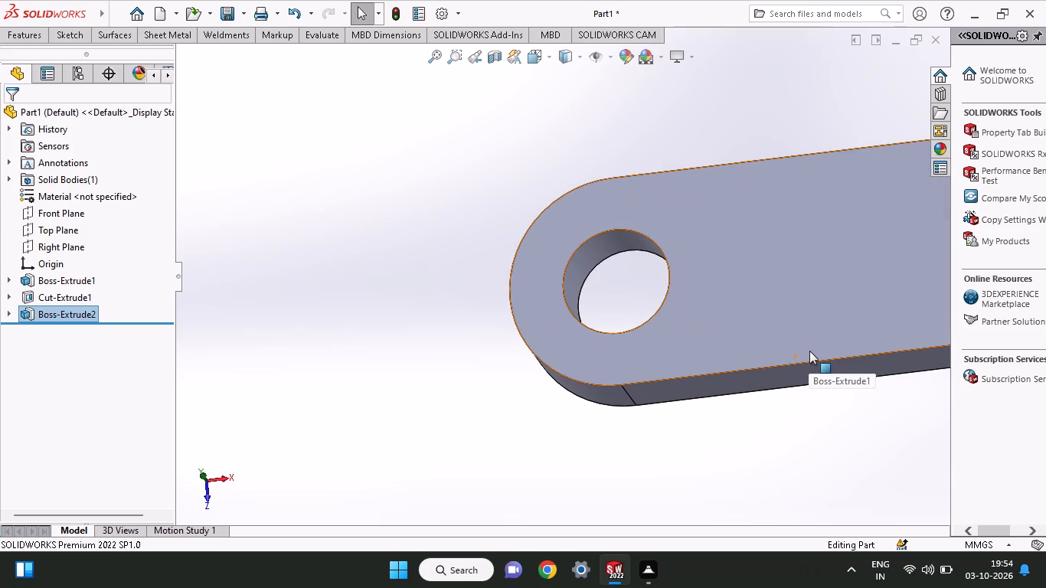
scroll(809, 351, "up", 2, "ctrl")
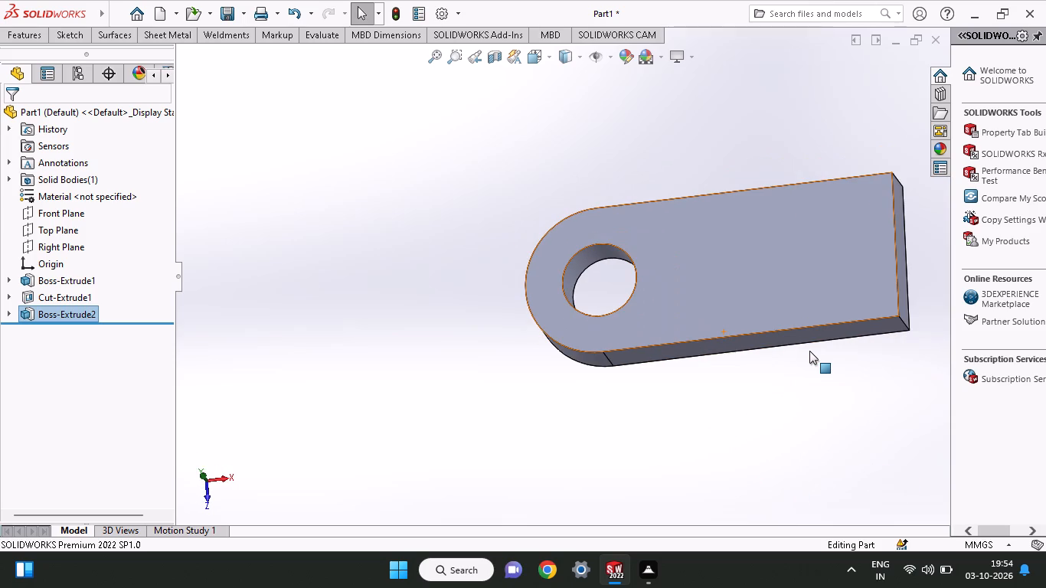
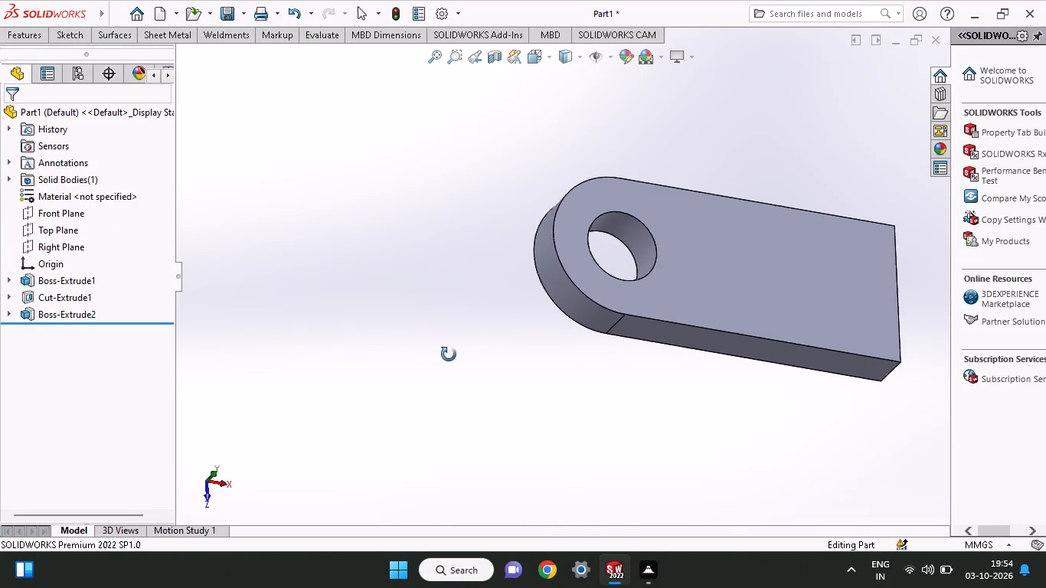
Start a sketch on the plate's broad +Y face and draw a line about 11.4 mm along the arm's end edge from its -Z corner.
left_click(785, 248)
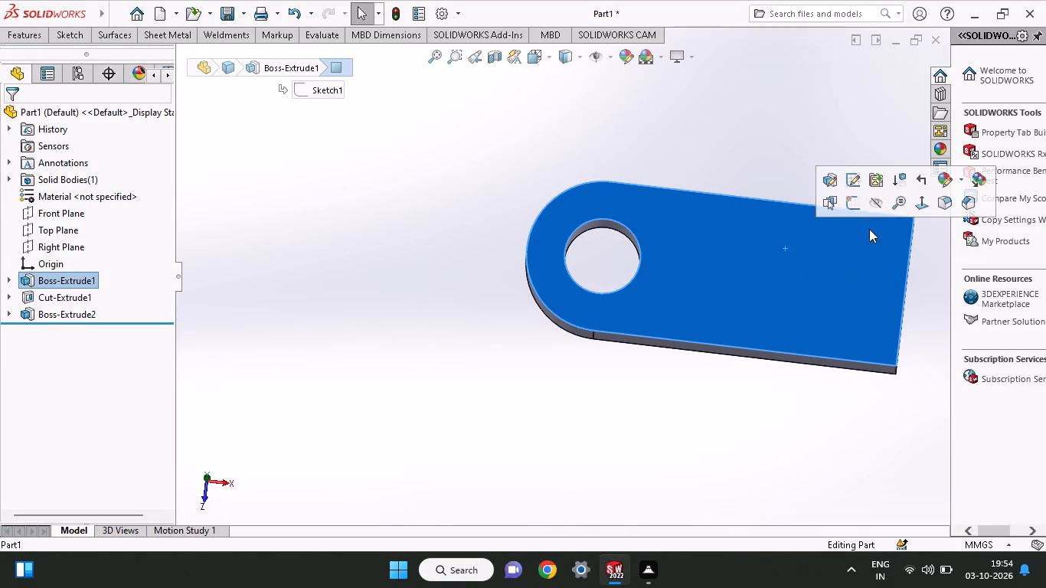
left_click(852, 209)
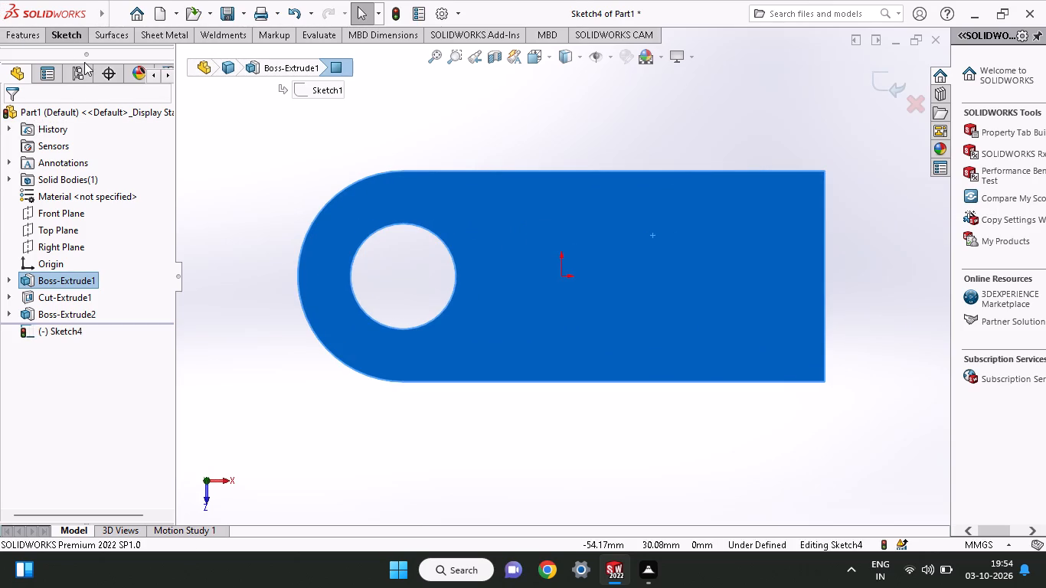
left_click(75, 32)
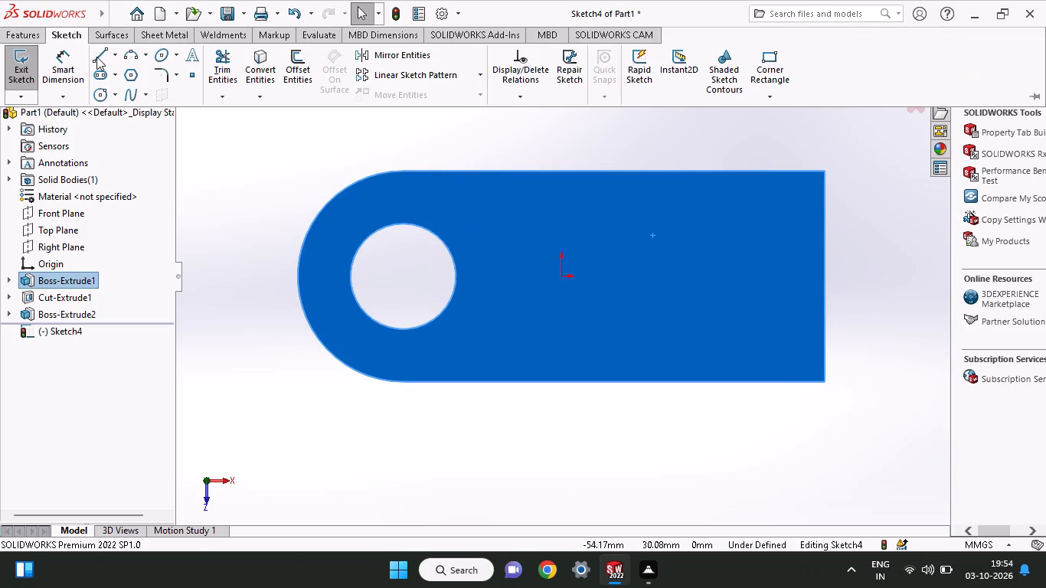
left_click(96, 57)
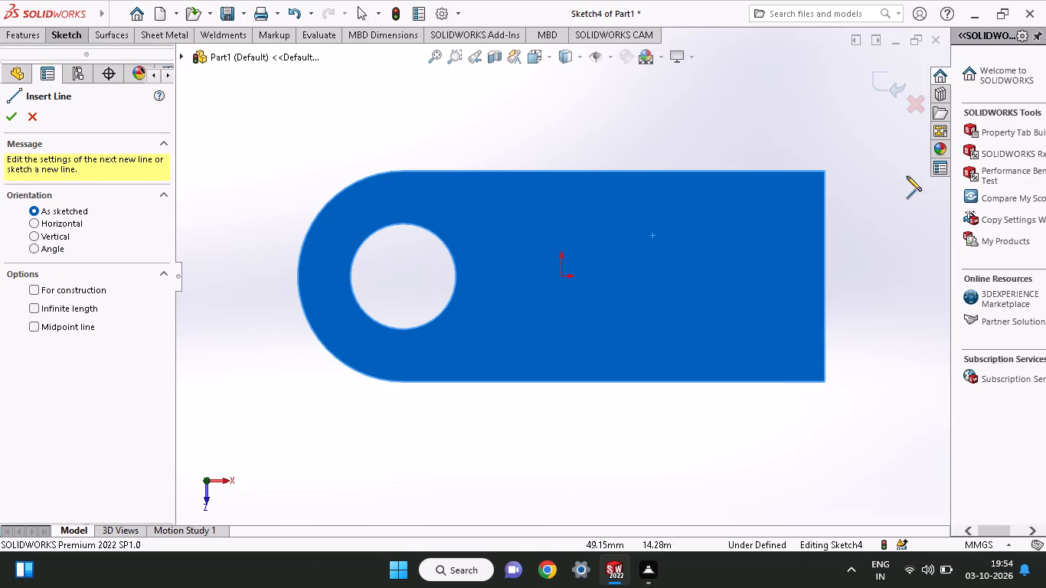
left_click(823, 171)
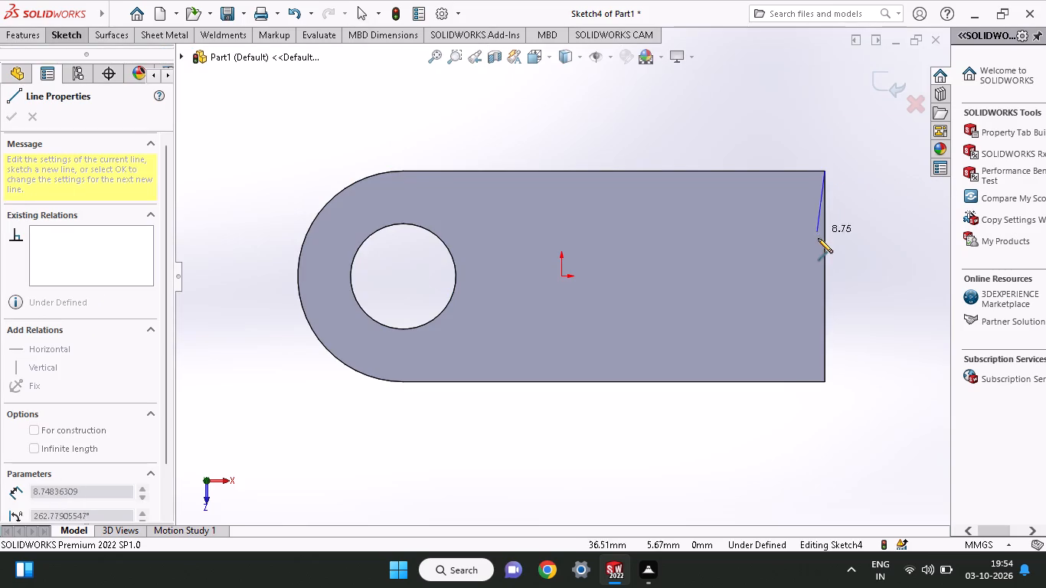
left_click(823, 251)
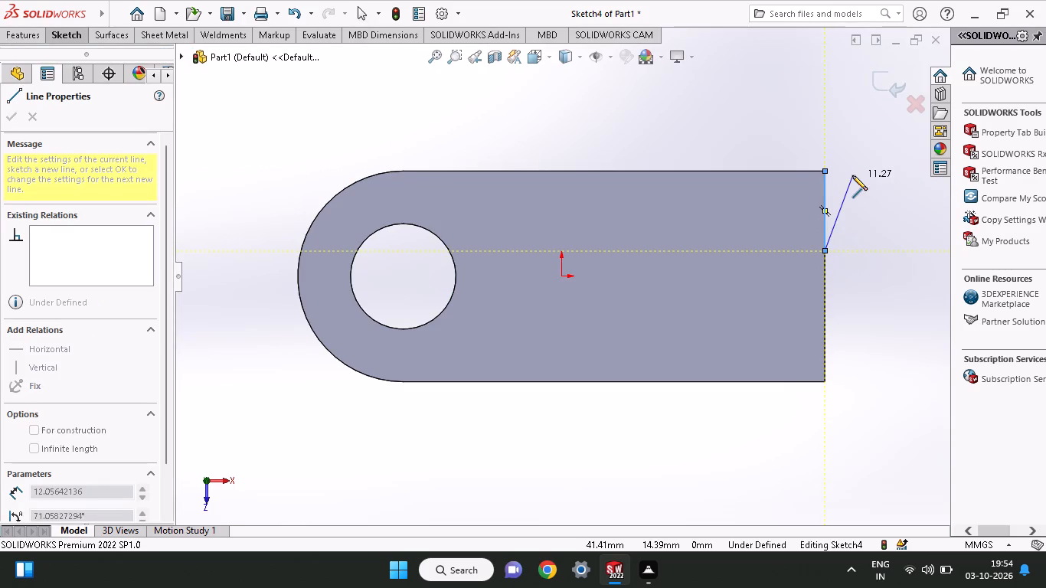
right_click(852, 175)
left_click(865, 179)
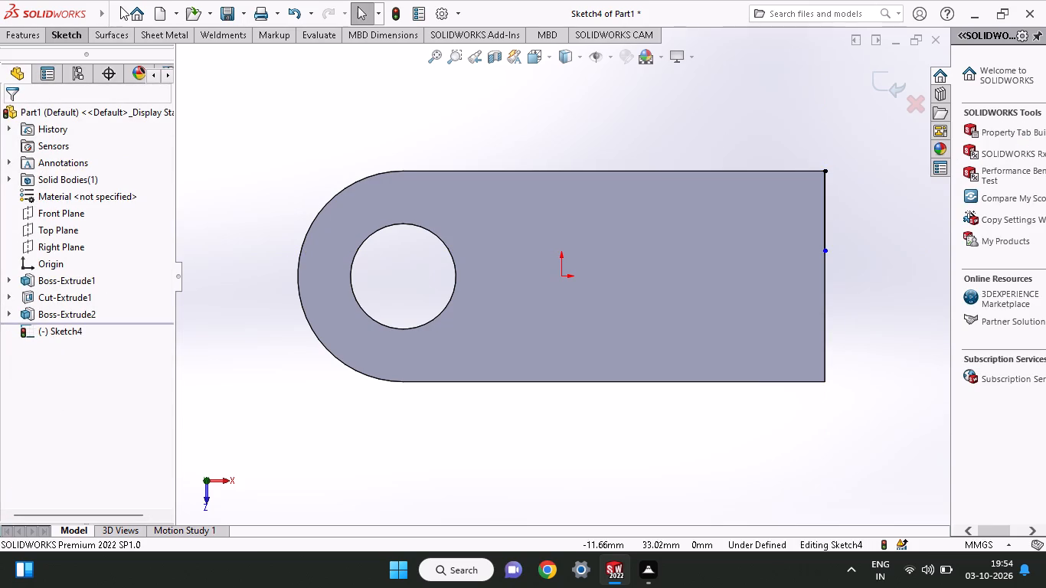
Sketch a horizontal line about 11.8 mm long from the same corner along the arm's -Z long edge toward the hole.
left_click(57, 34)
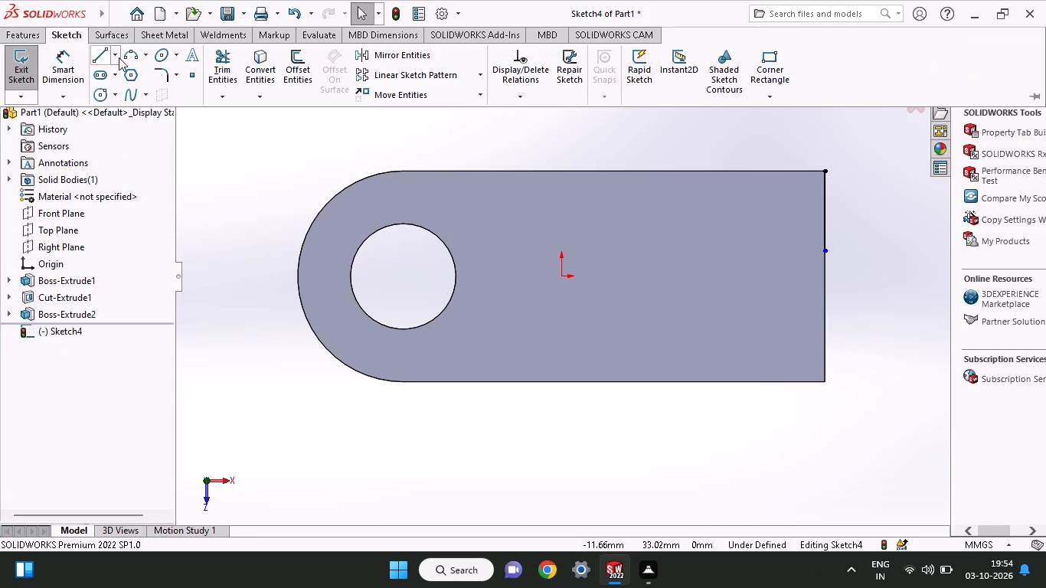
left_click(102, 54)
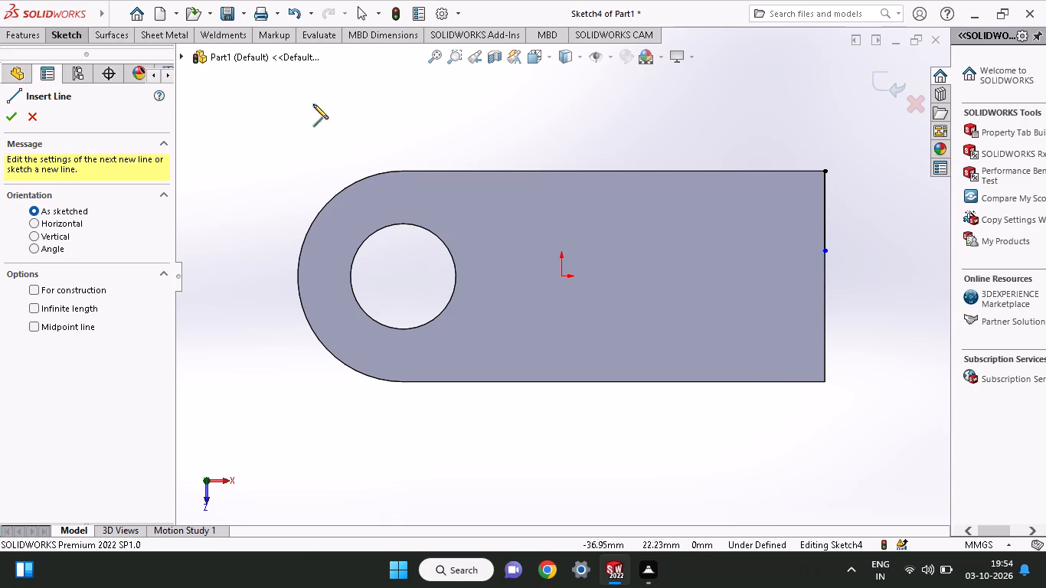
left_click(822, 170)
left_click(742, 170)
right_click(732, 124)
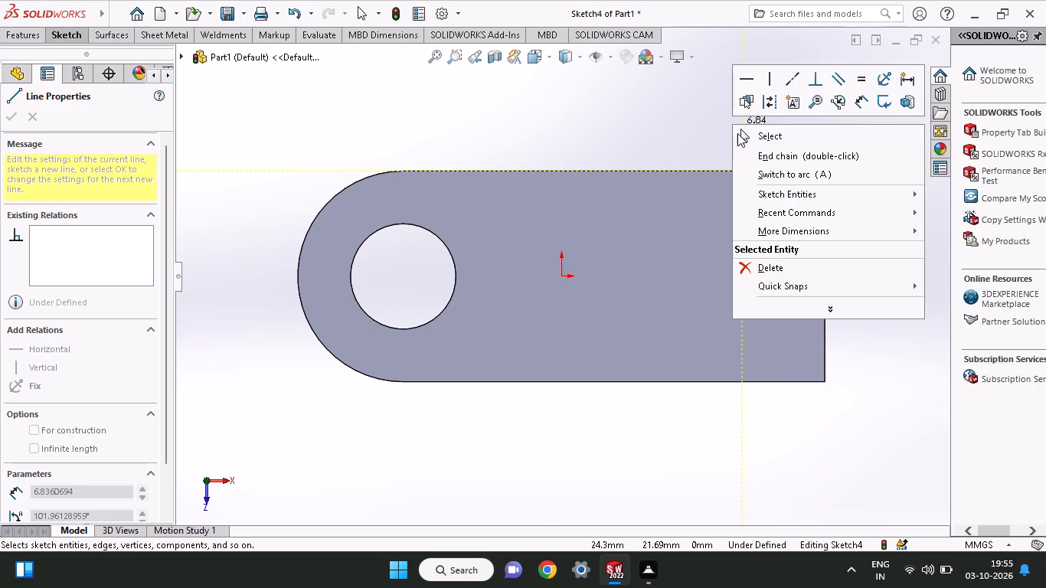
left_click(747, 142)
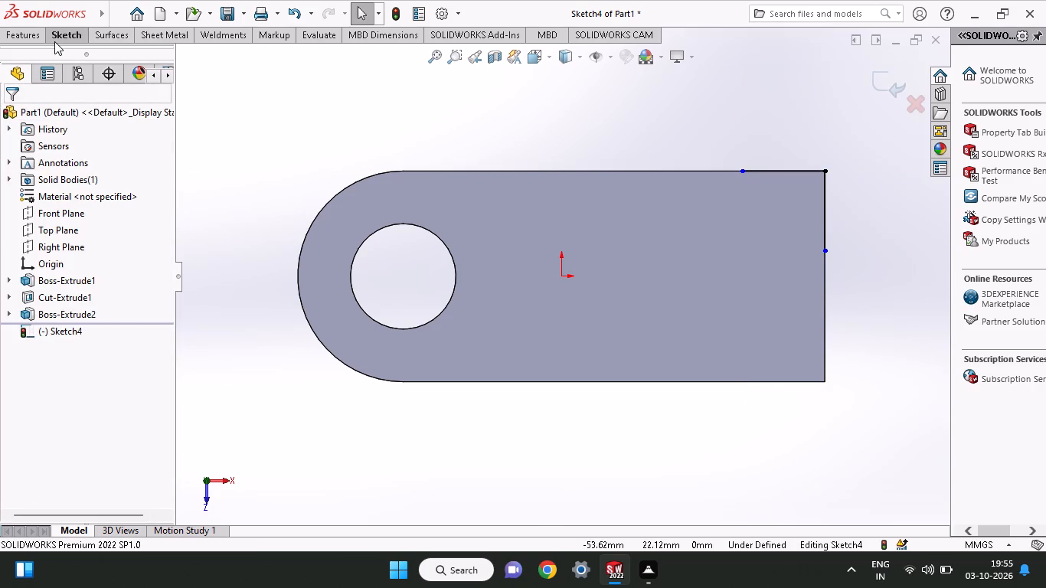
Dimension the horizontal and vertical corner lines to 9 mm each.
left_click(54, 41)
left_click(54, 61)
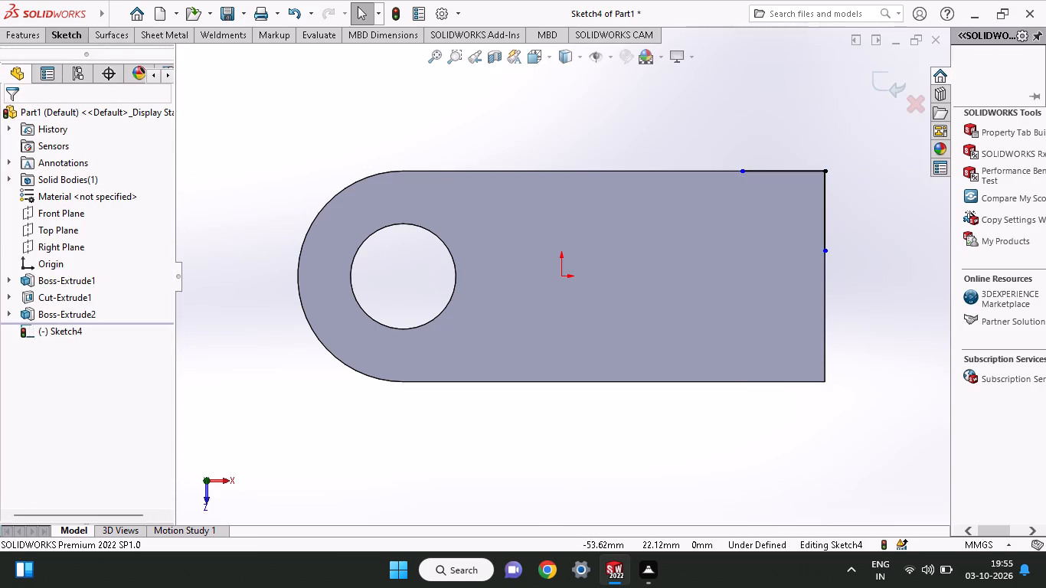
left_click(753, 168)
left_click(771, 124)
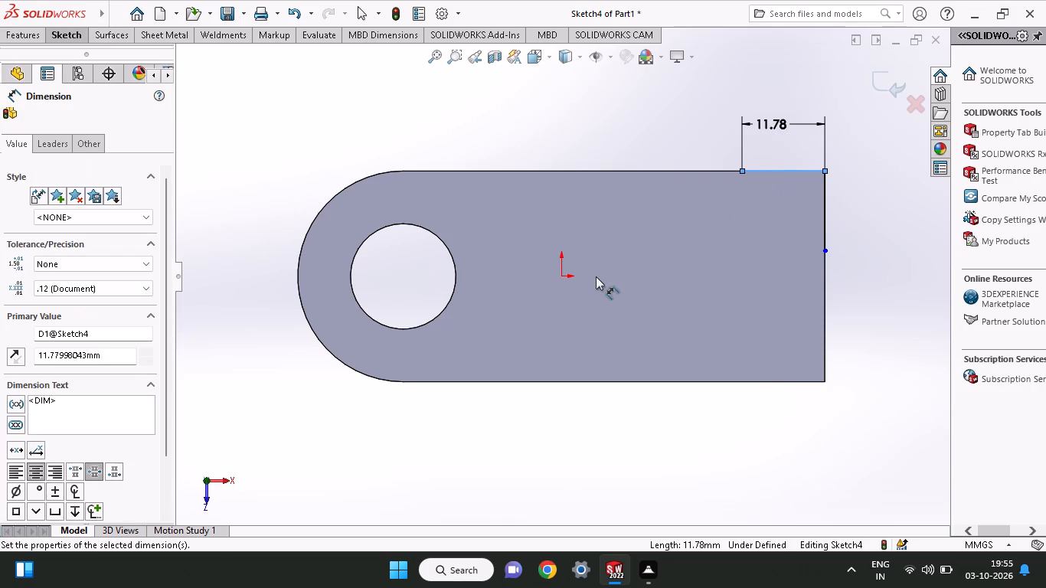
key("9")
key("Return")
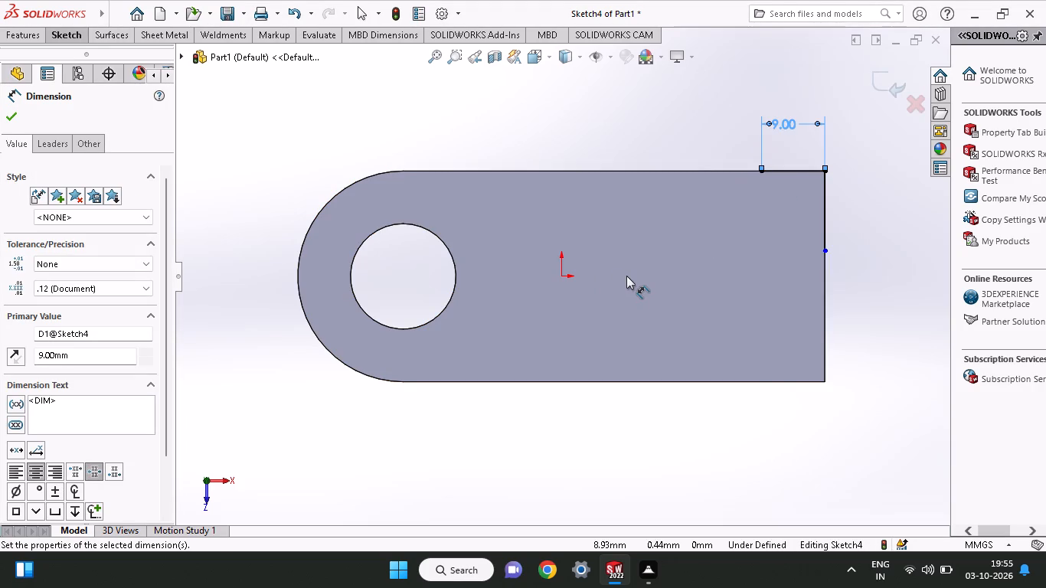
left_click(821, 216)
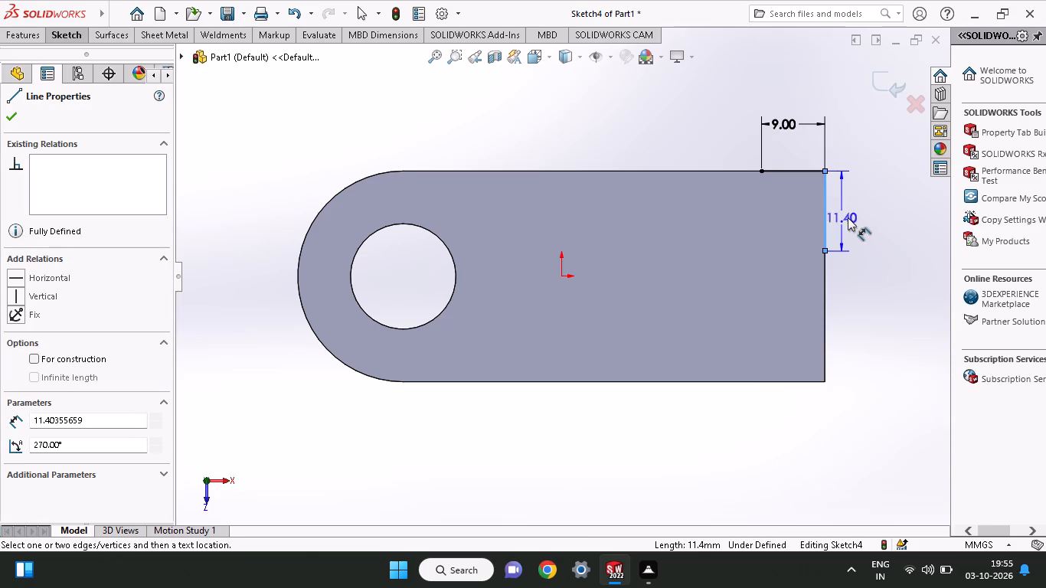
left_click(851, 220)
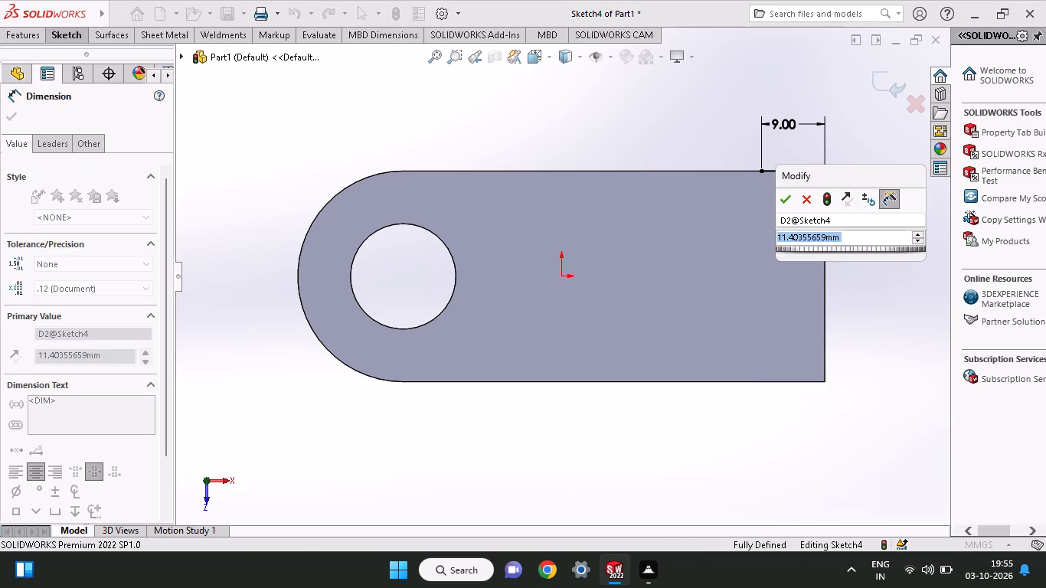
key("9")
key("Return")
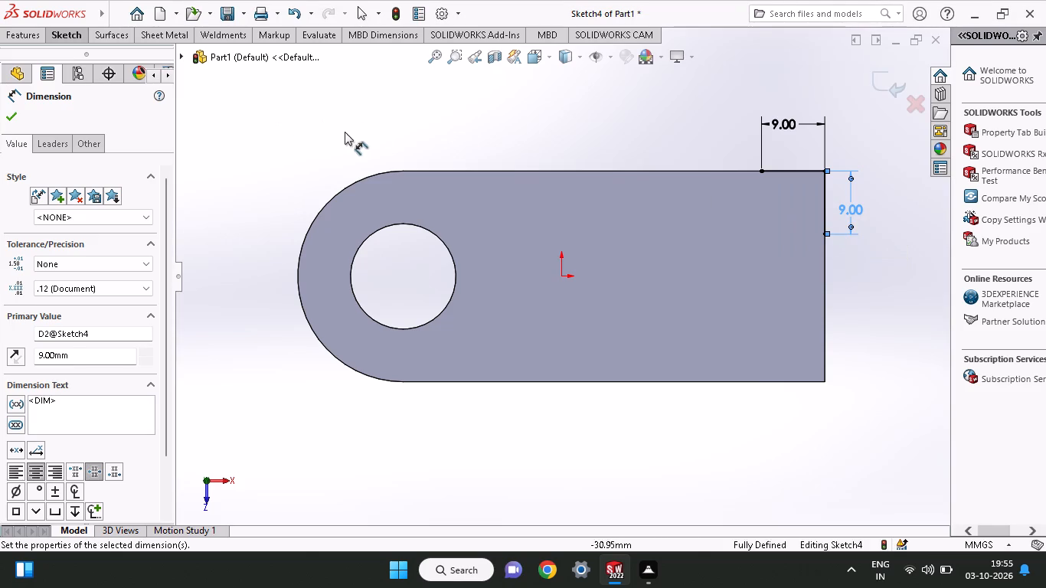
Close the corner triangle with a diagonal line joining the free ends of the two 9 mm lines.
left_click(70, 40)
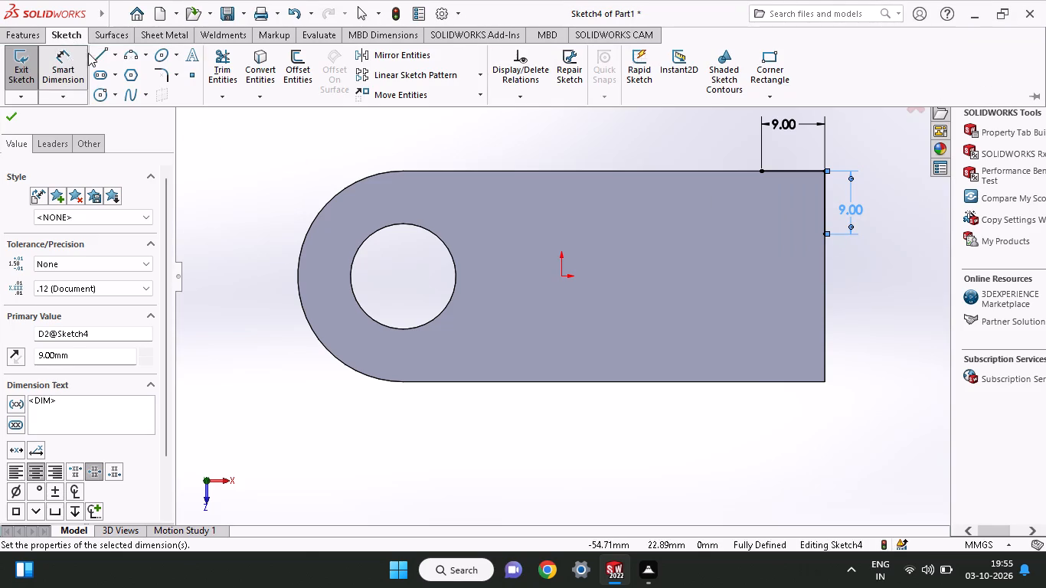
left_click(92, 51)
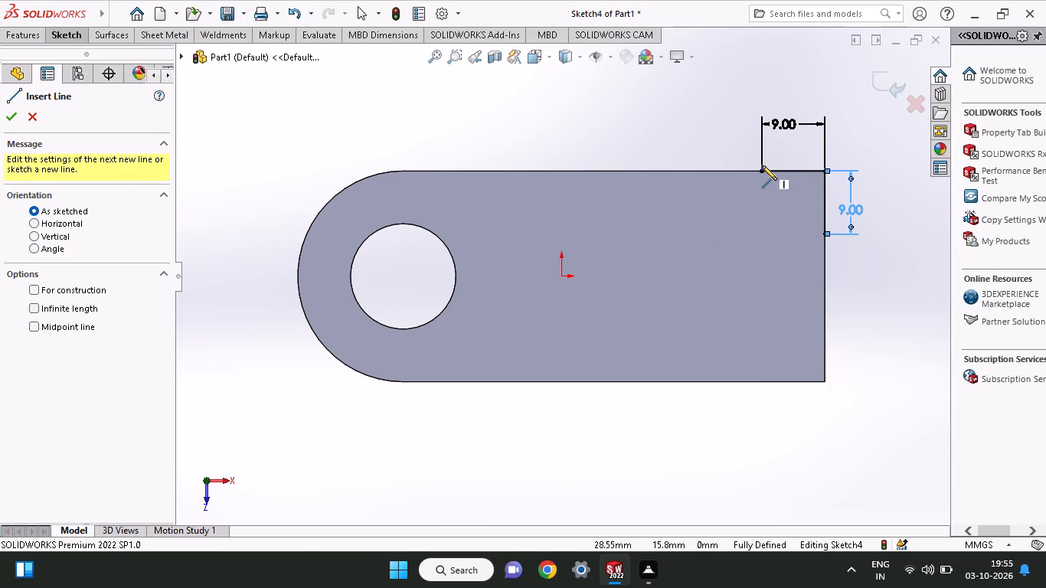
left_click(760, 169)
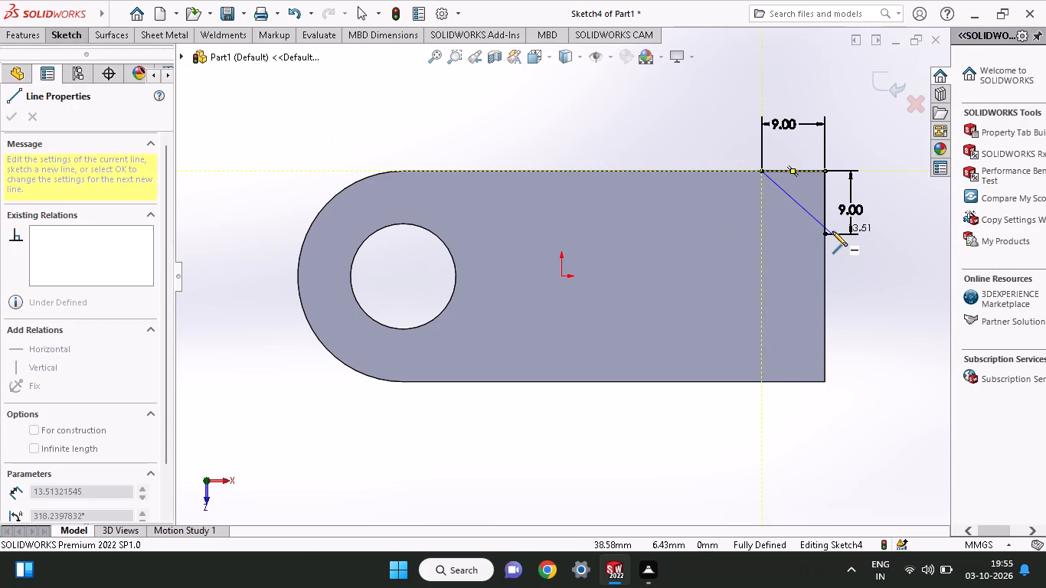
left_click(824, 231)
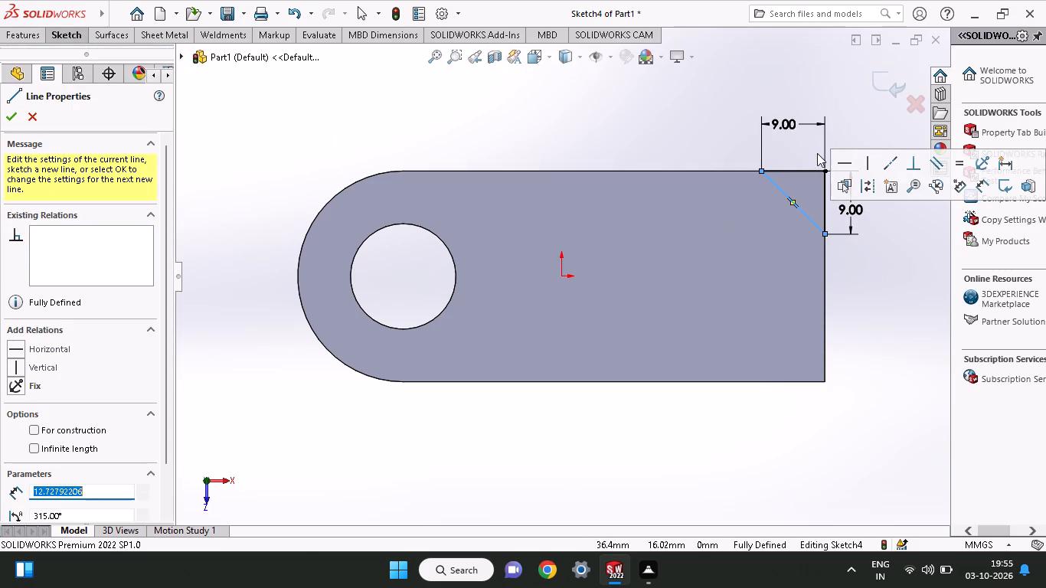
right_click(792, 142)
left_click(797, 150)
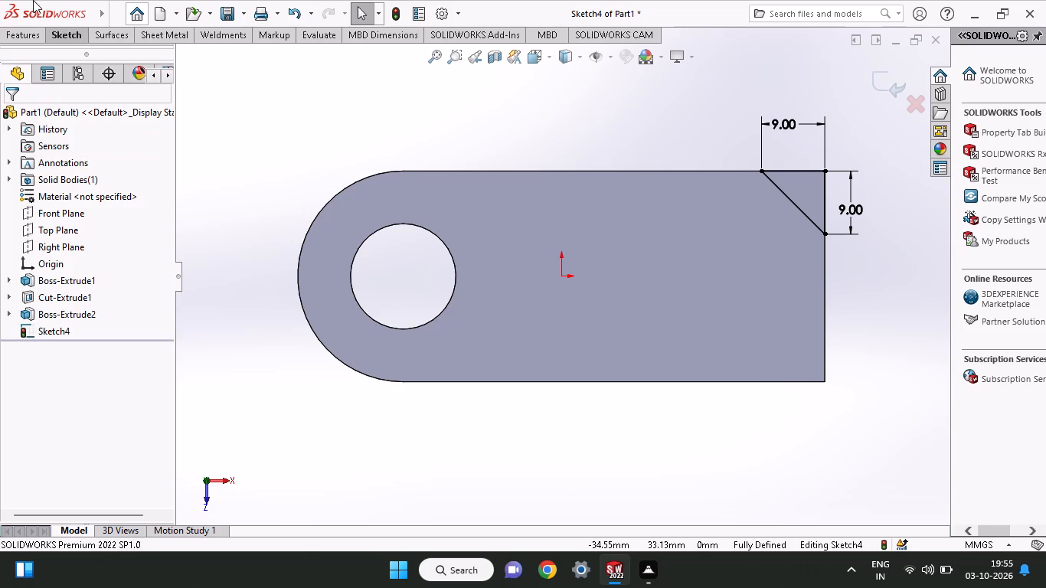
Cut-extrude the corner triangle Blind 3 mm into the arm and inspect the resulting recess.
left_click(12, 29)
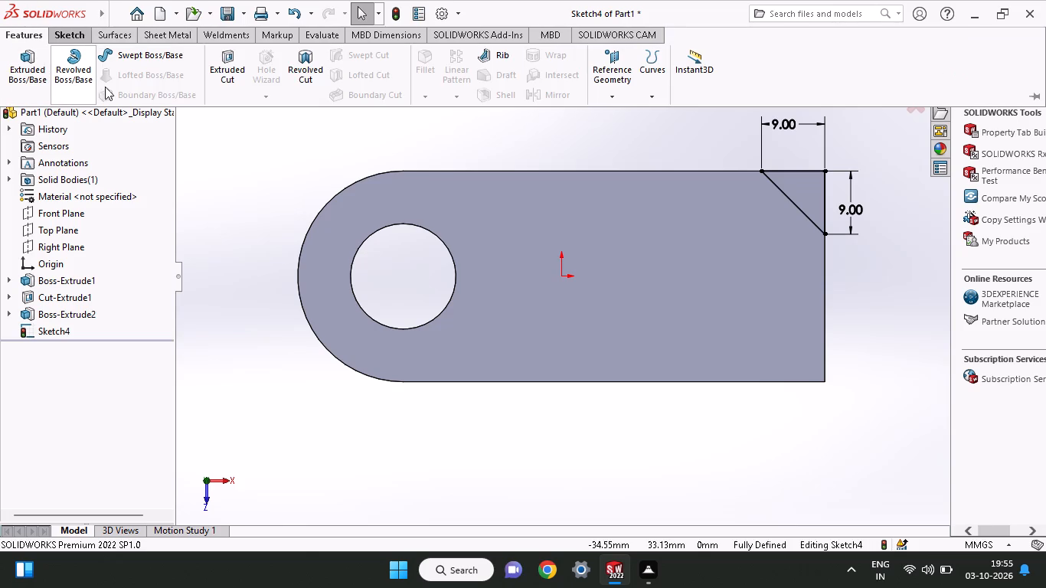
left_click(240, 90)
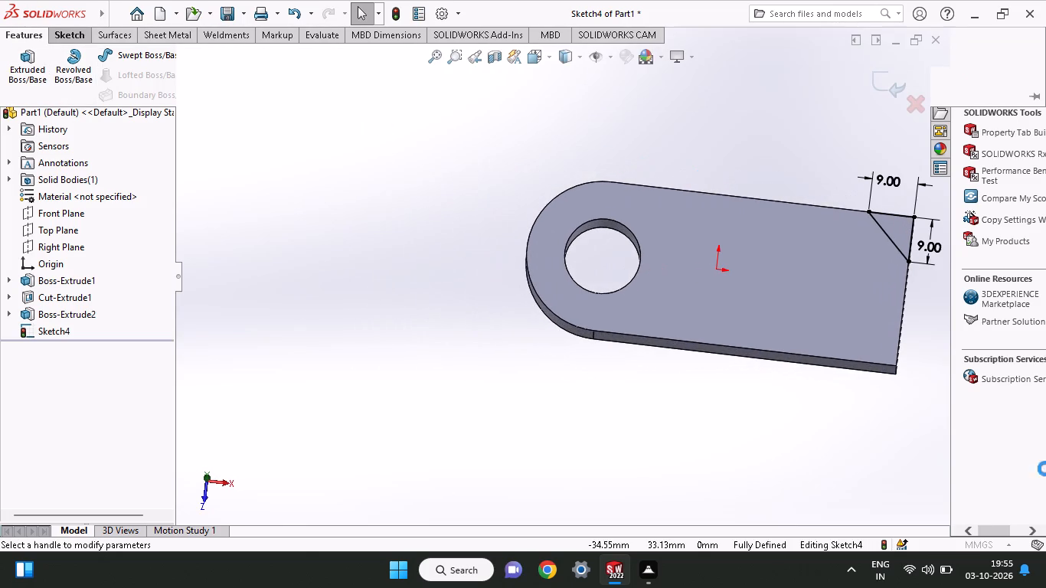
middle_click_drag(824, 318, 707, 332)
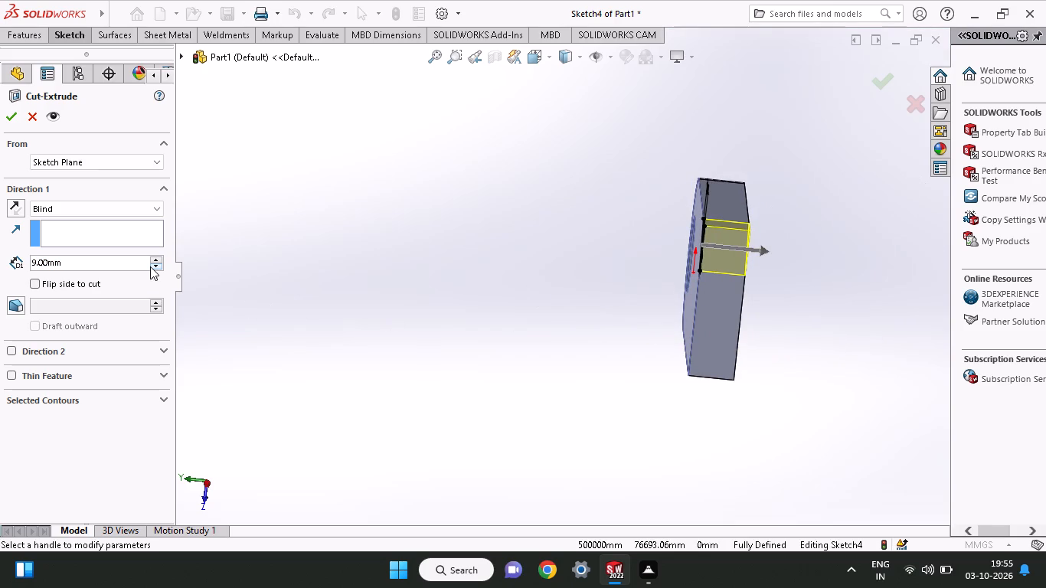
left_click_drag(64, 262, 58, 262)
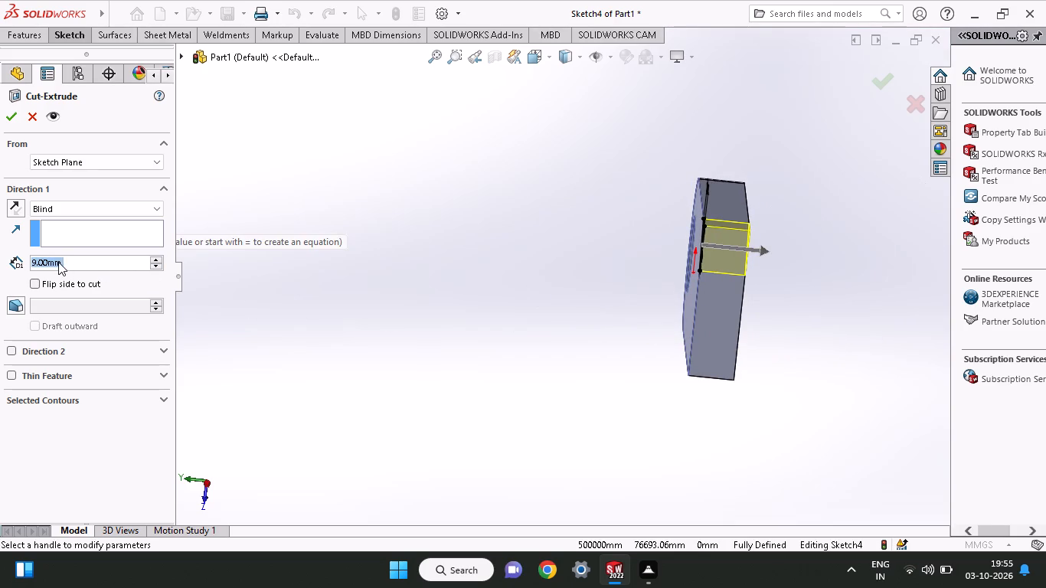
left_click_drag(58, 262, 0, 263)
key("3")
key("Return")
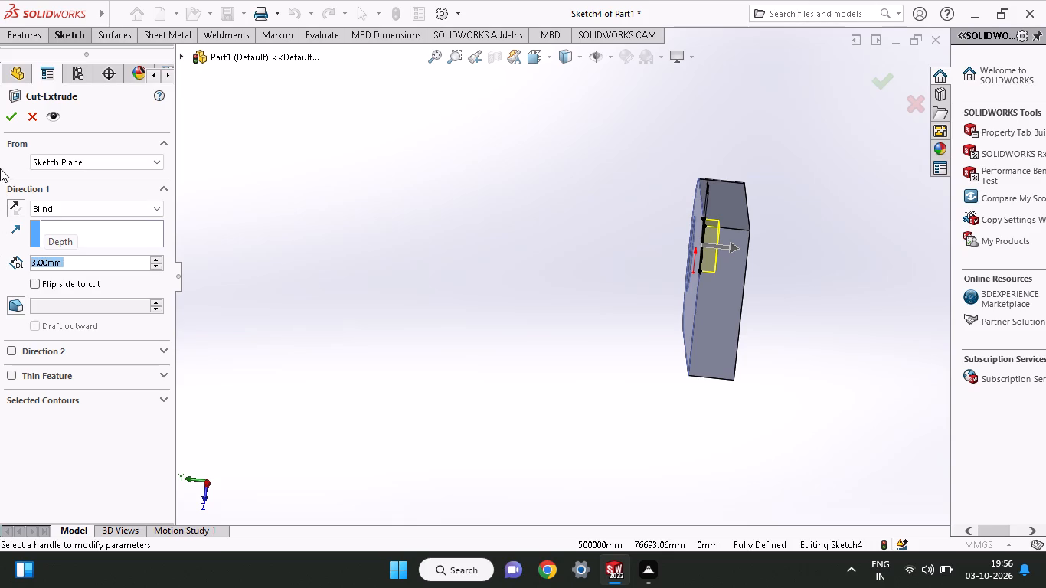
left_click(12, 116)
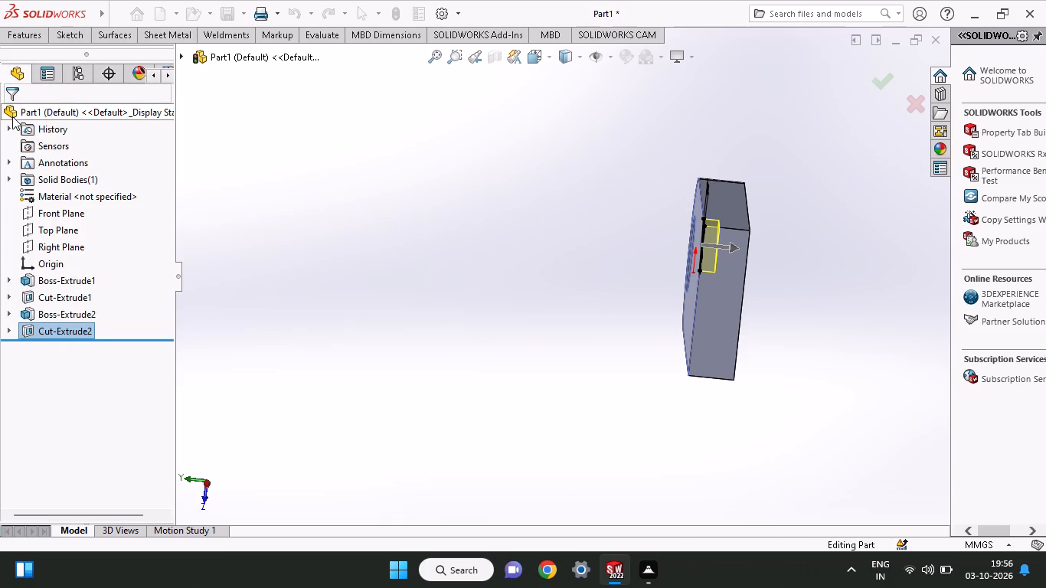
middle_click_drag(444, 336, 586, 272)
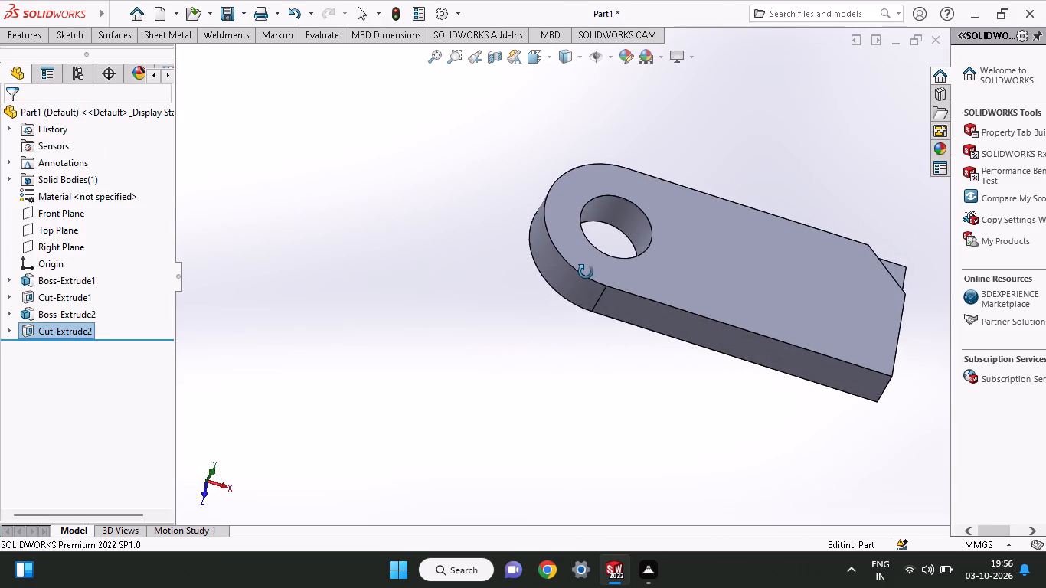
middle_click_drag(586, 272, 561, 359)
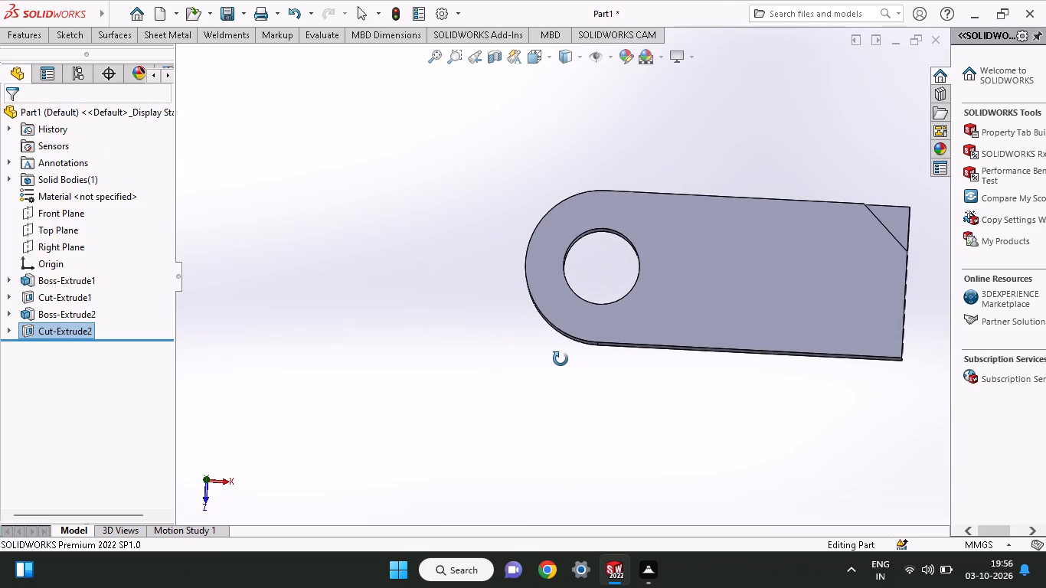
middle_click_drag(561, 359, 533, 380)
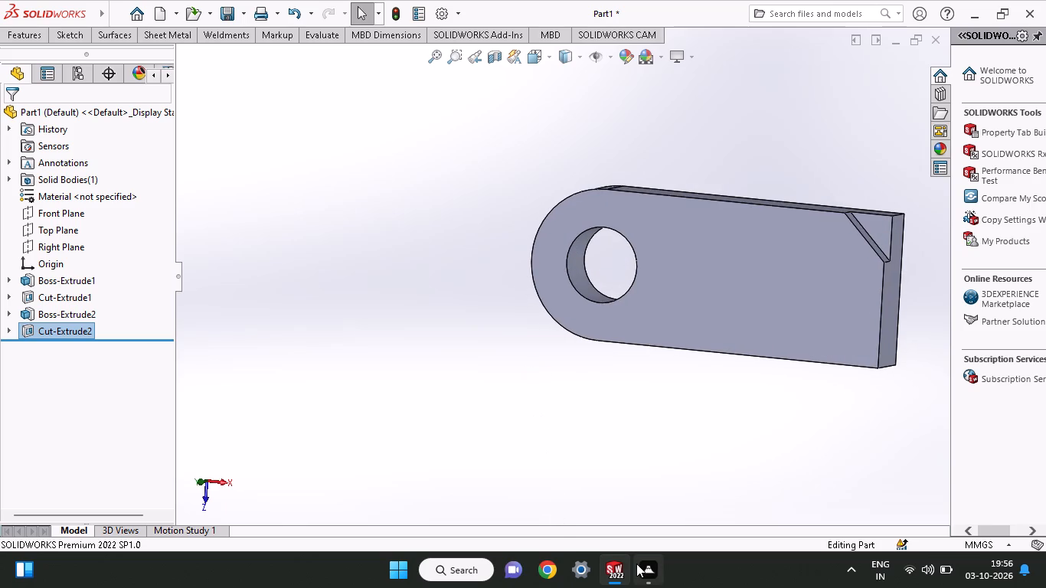
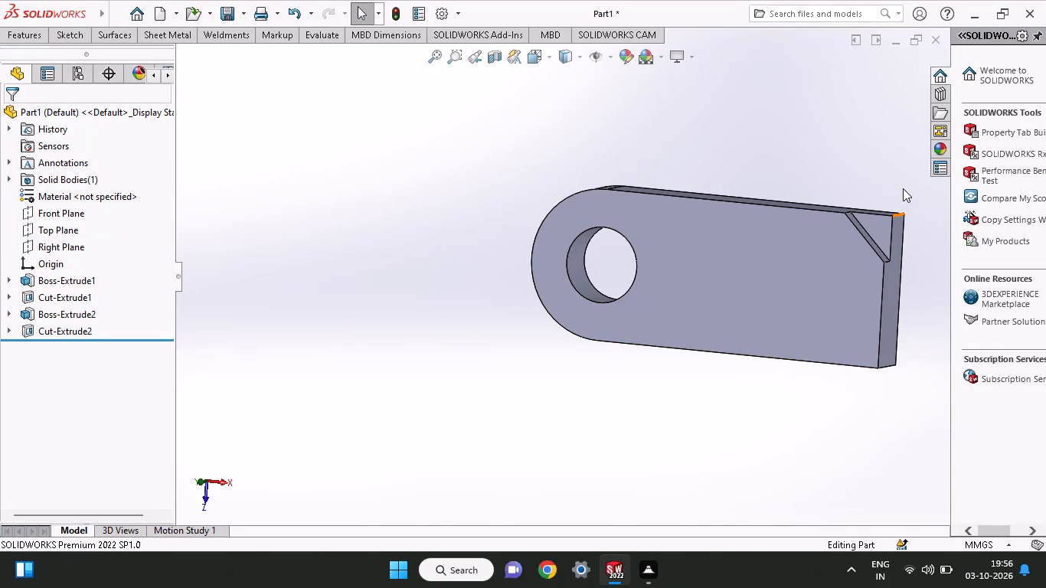
On the arm's front face, sketch a vertical line about 8.4 mm long from the uncut +Z corner up the square end's edge.
left_click(779, 328)
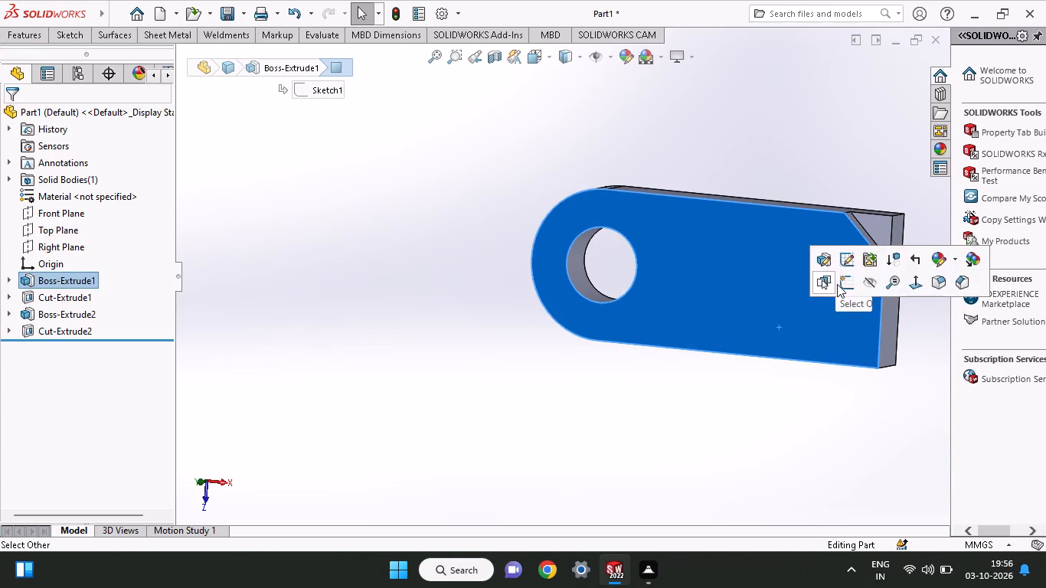
left_click(837, 284)
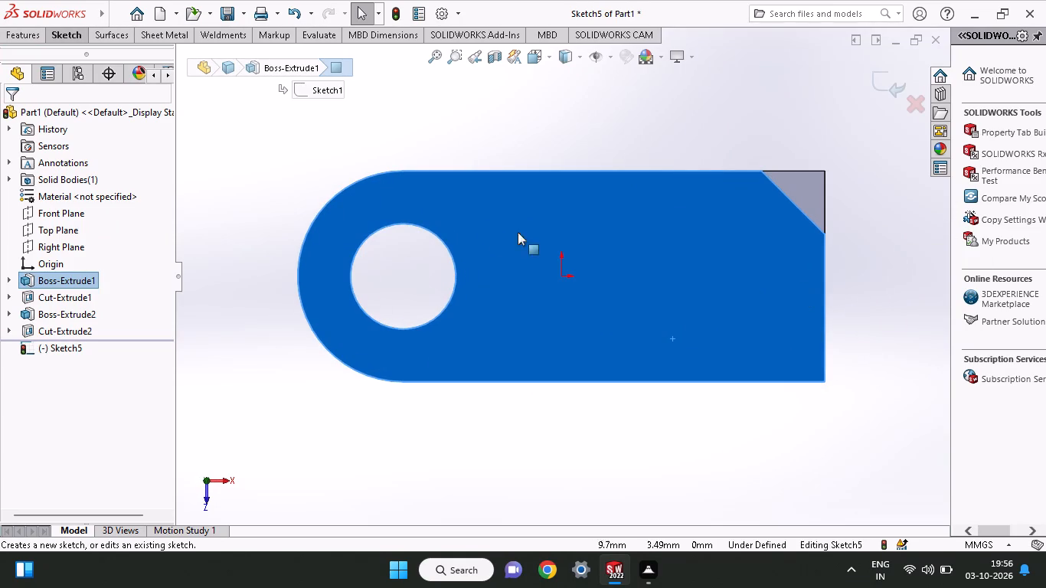
left_click(64, 38)
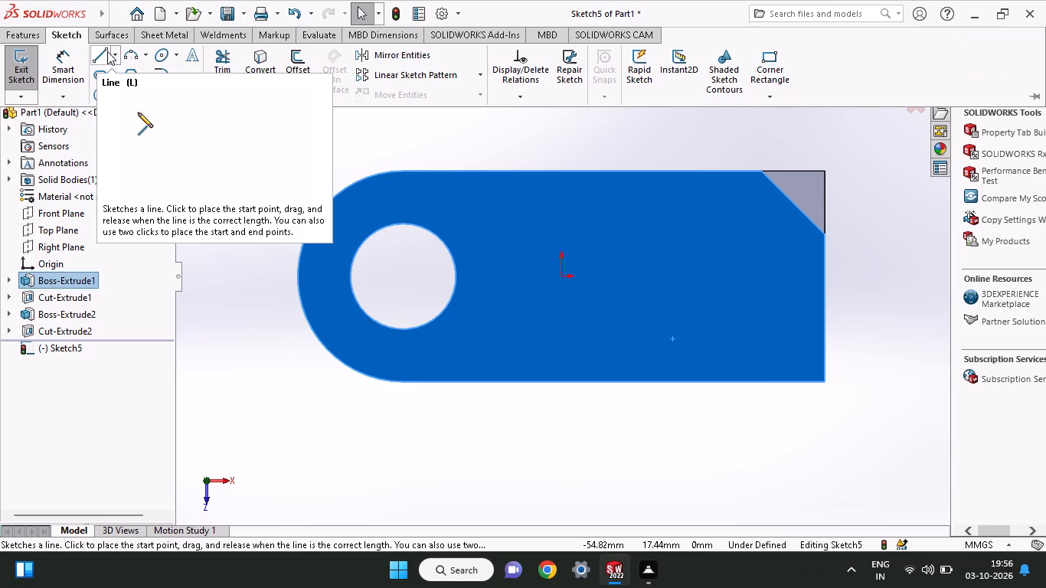
left_click(102, 55)
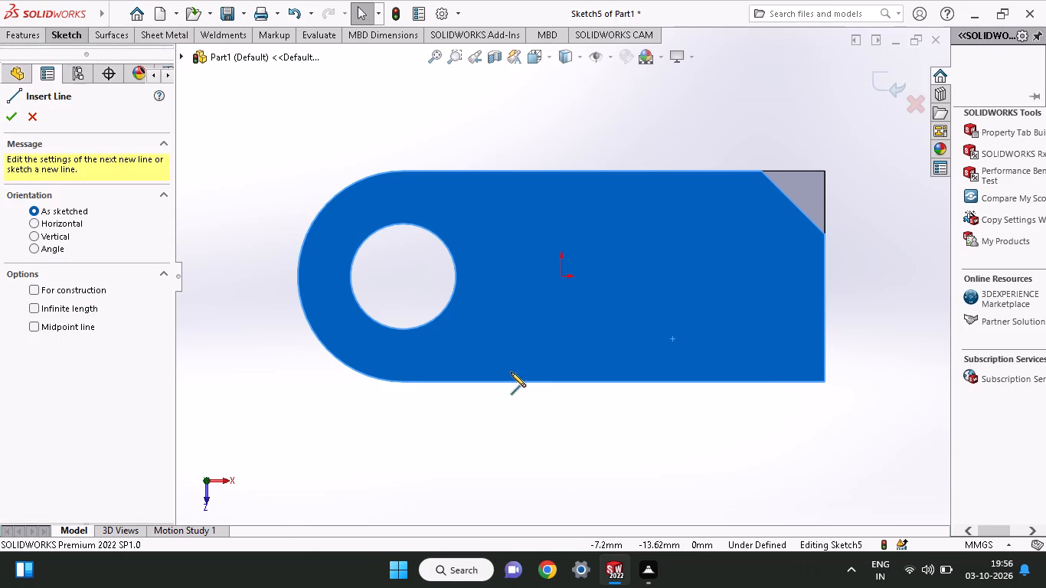
left_click(825, 383)
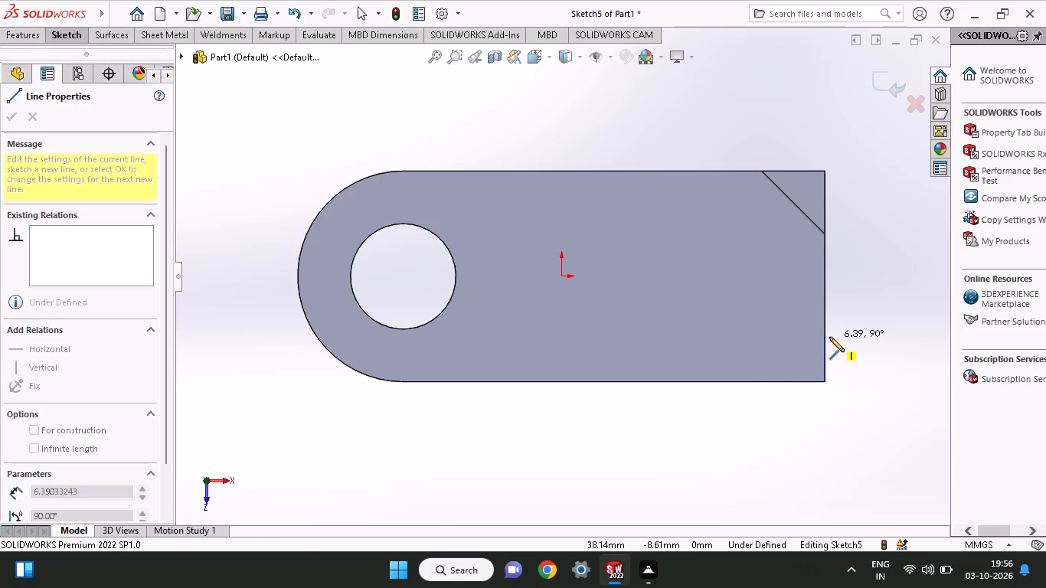
left_click(822, 323)
right_click(842, 327)
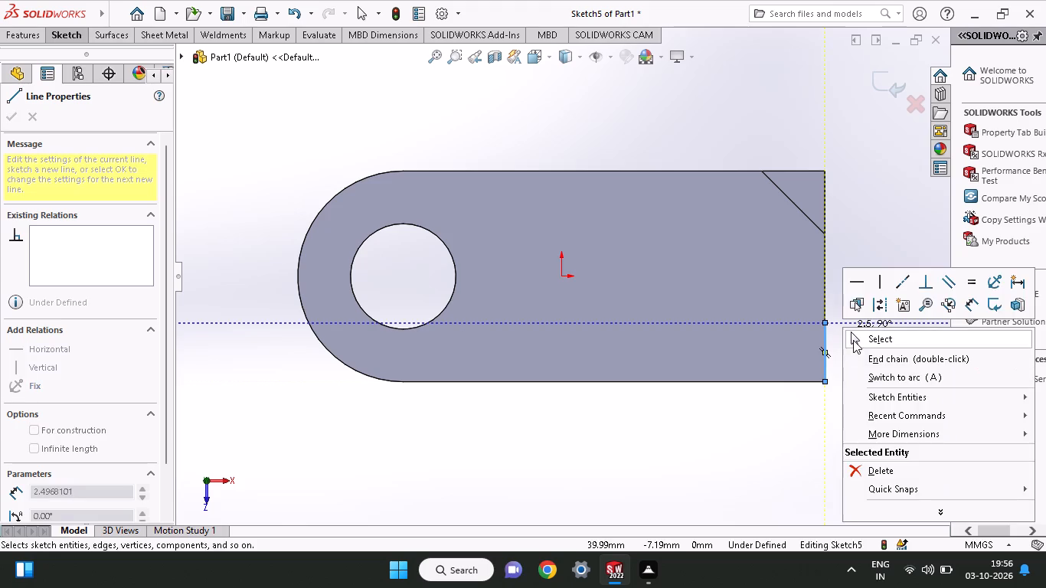
left_click(855, 341)
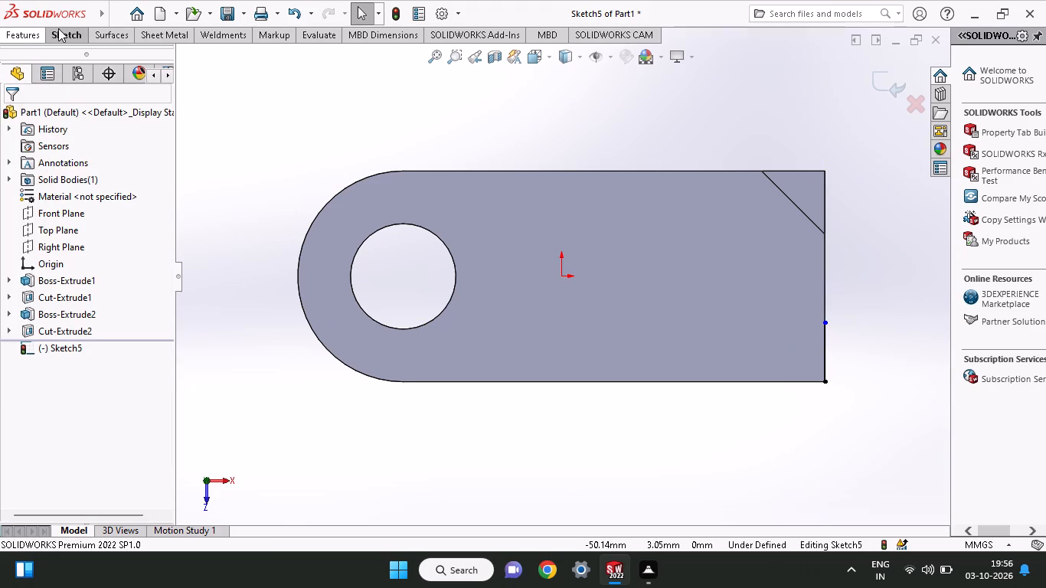
Sketch a horizontal line about 8.6 mm long from the same corner along the arm's +Z long edge toward the hole.
left_click(58, 28)
left_click(93, 59)
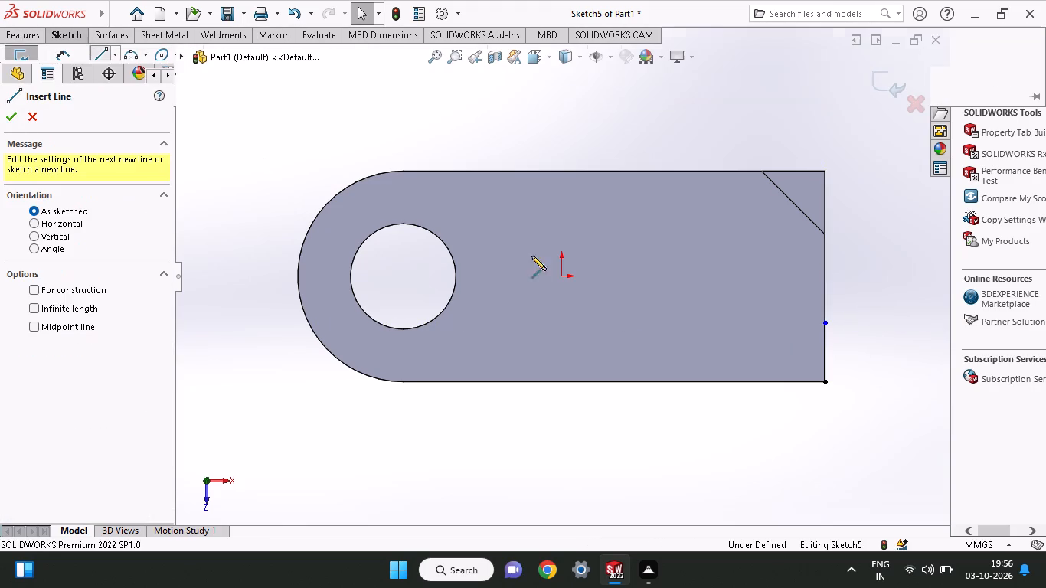
left_click(826, 380)
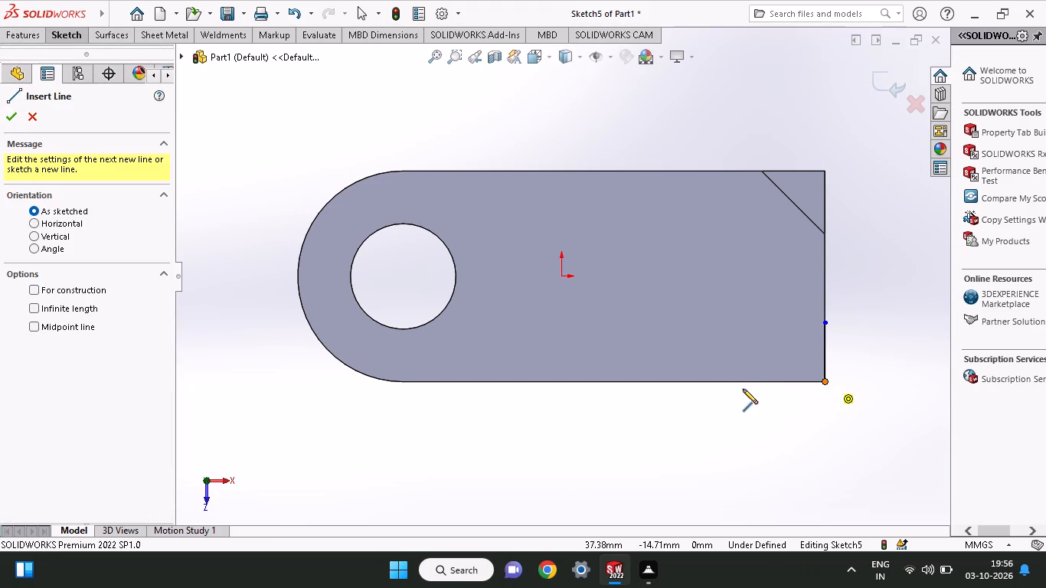
left_click(764, 384)
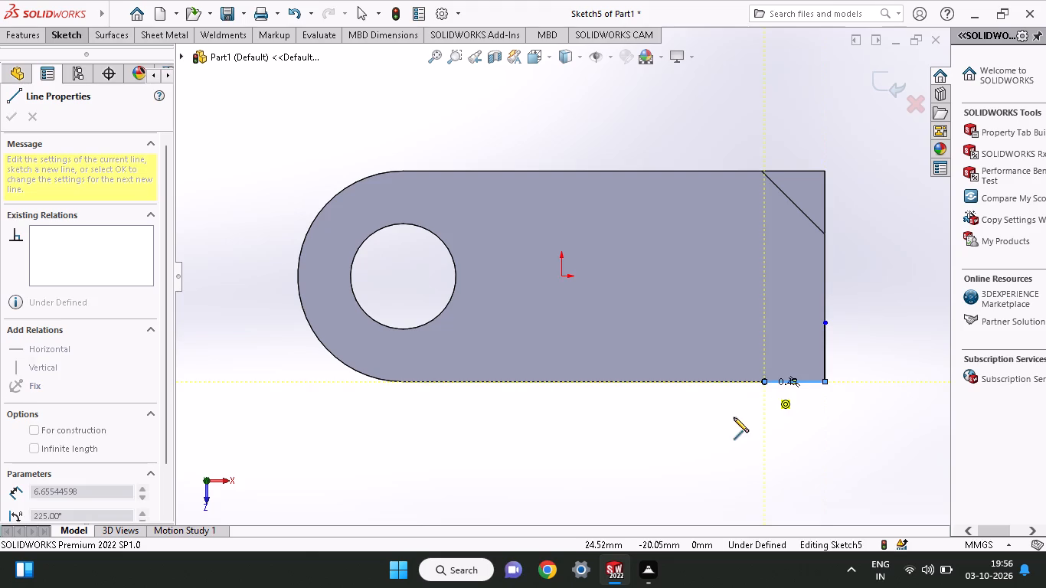
right_click(734, 417)
left_click(761, 410)
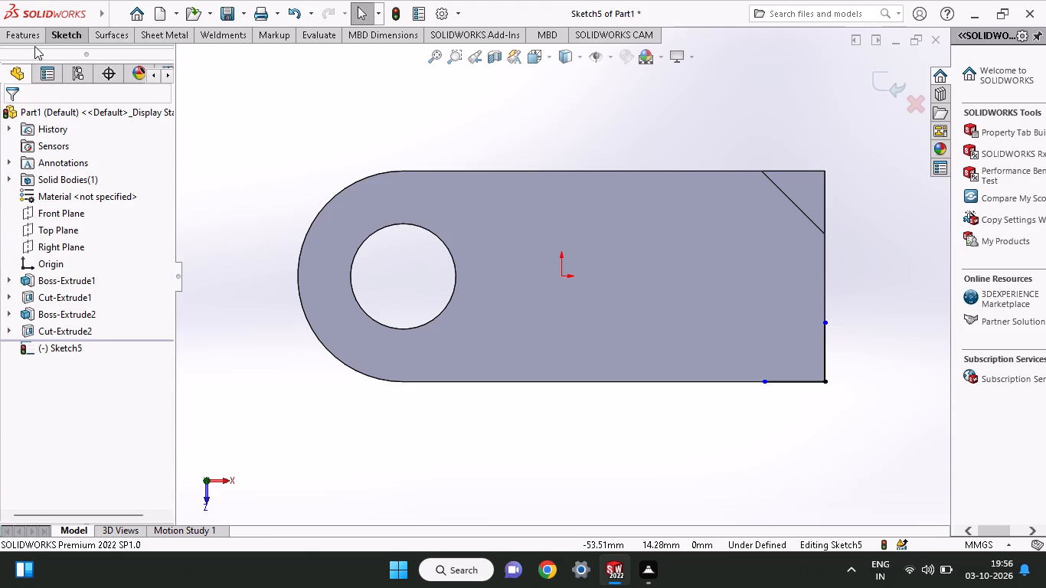
Dimension the horizontal and vertical lines at the +Z corner to 9 mm each.
left_click(62, 38)
left_click(58, 55)
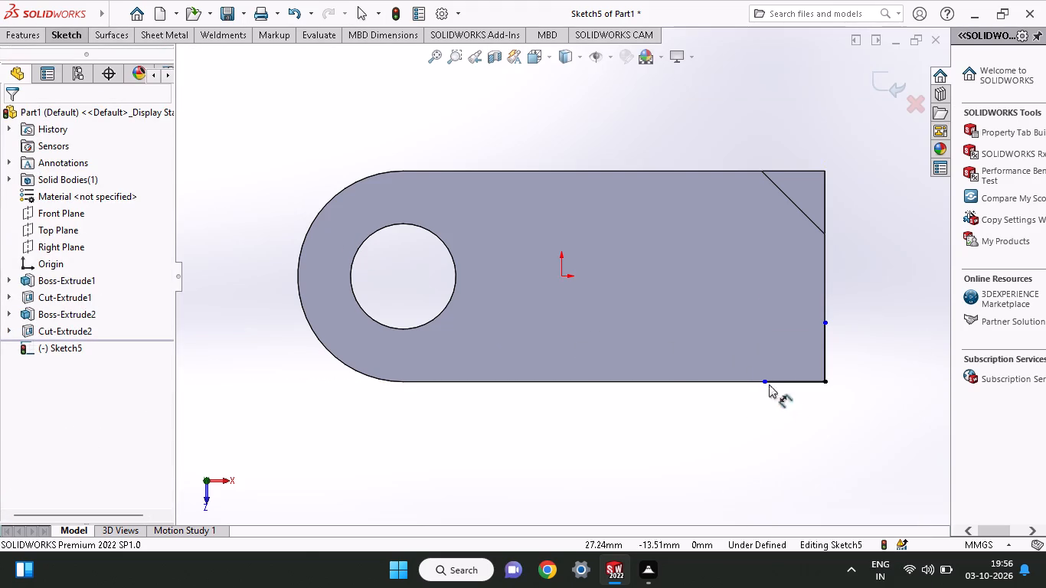
left_click(795, 383)
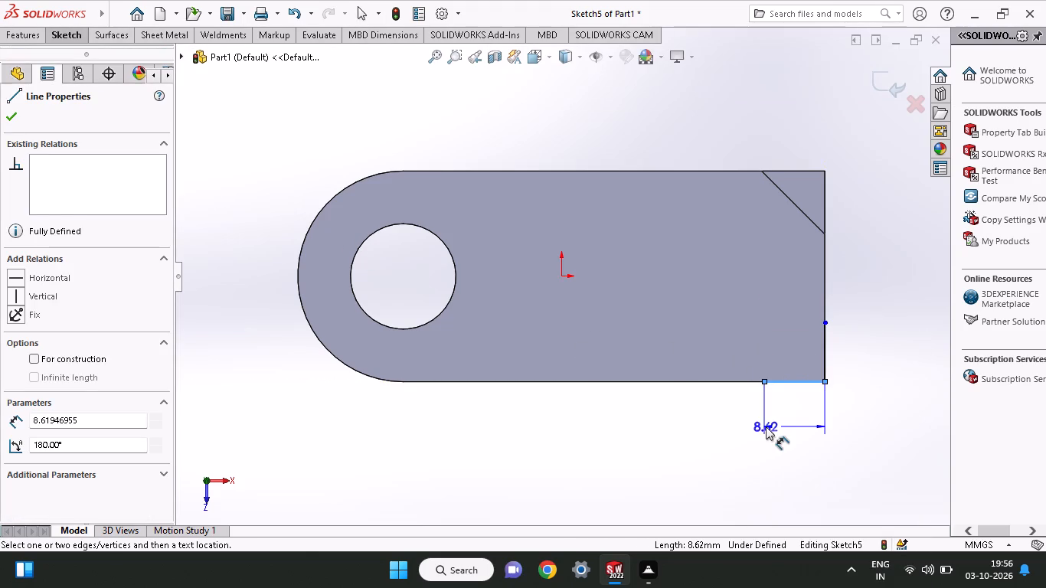
left_click(766, 426)
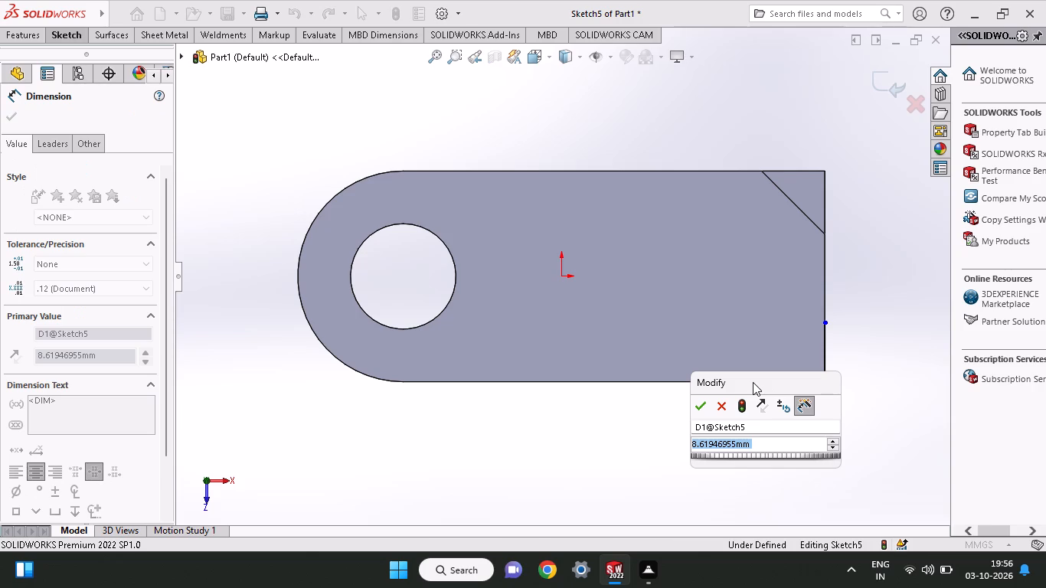
key("9")
key("Return")
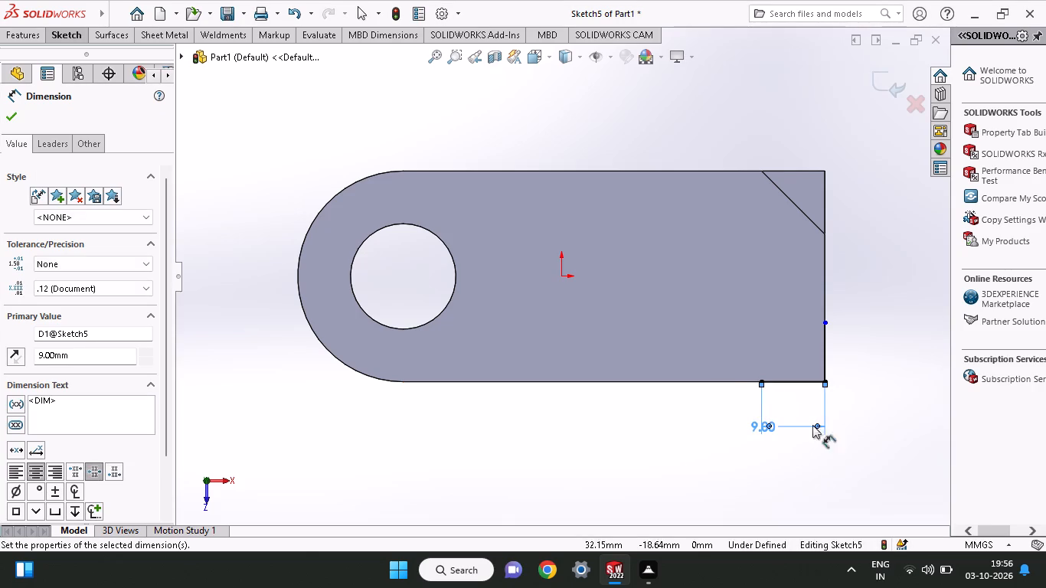
left_click(828, 348)
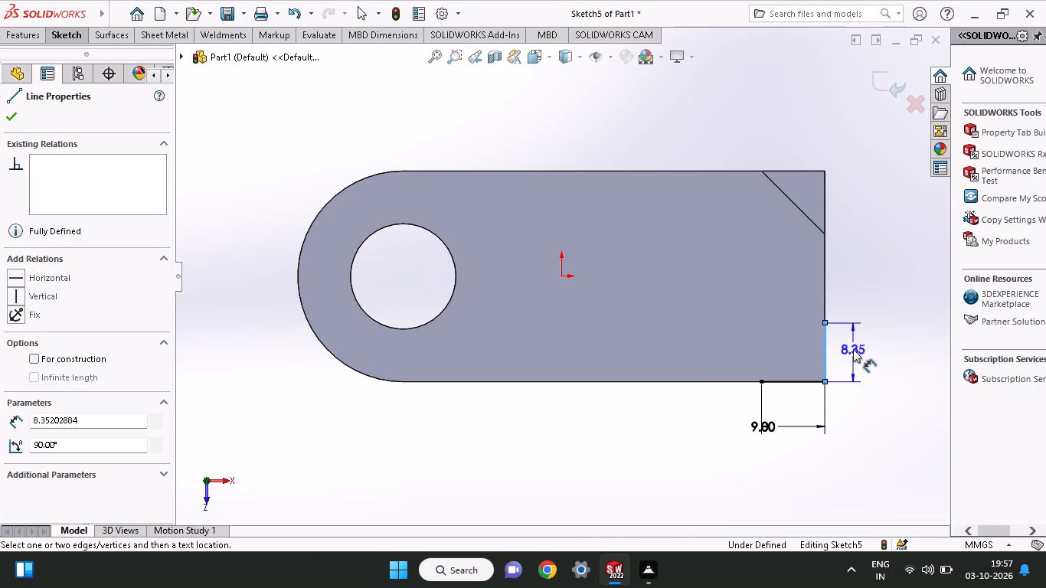
left_click(853, 349)
key("9")
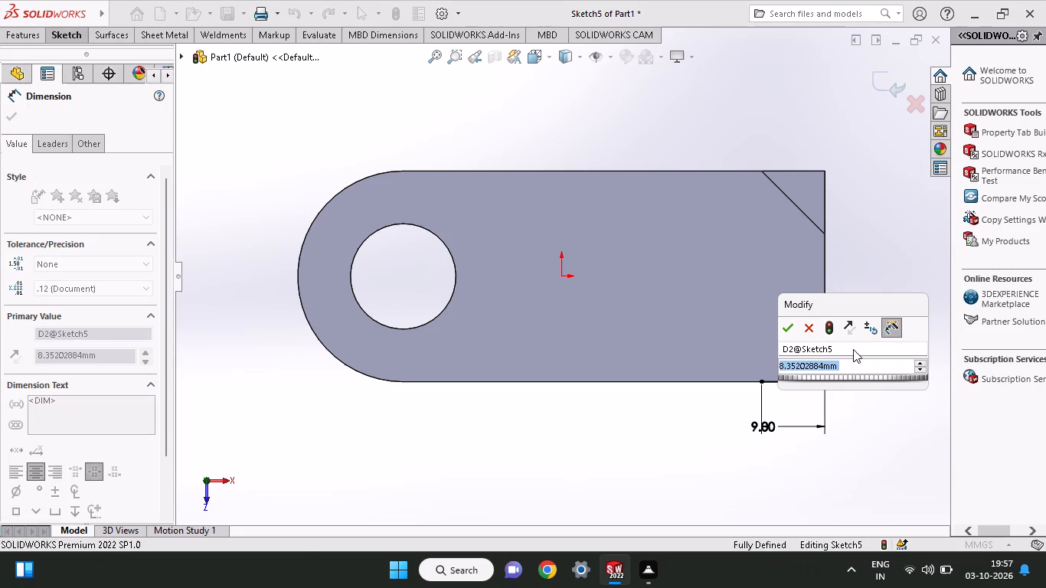
key("Return")
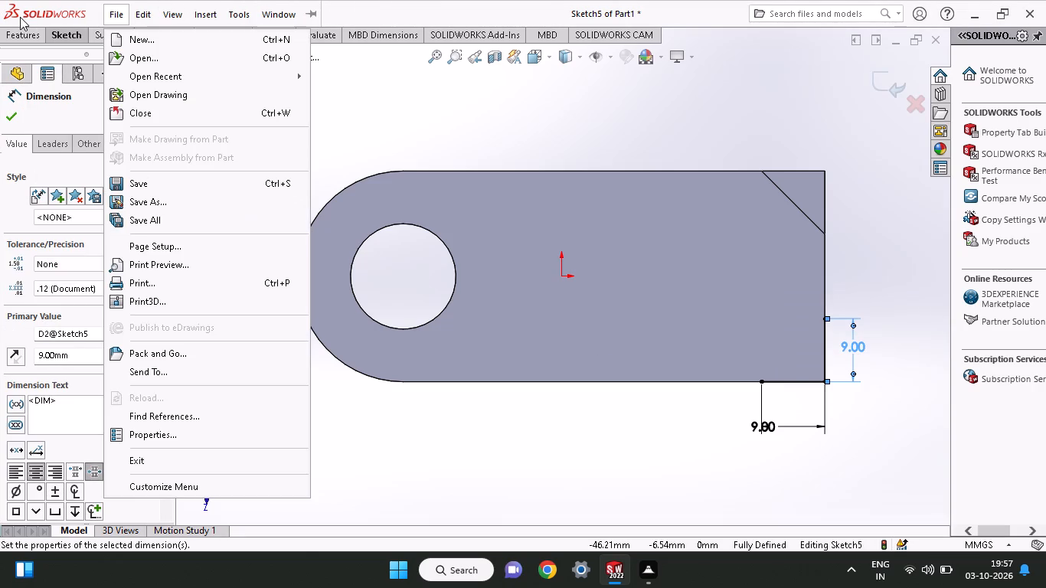
Close the second corner triangle with a diagonal line joining the free ends of the two 9 mm lines.
left_click(87, 30)
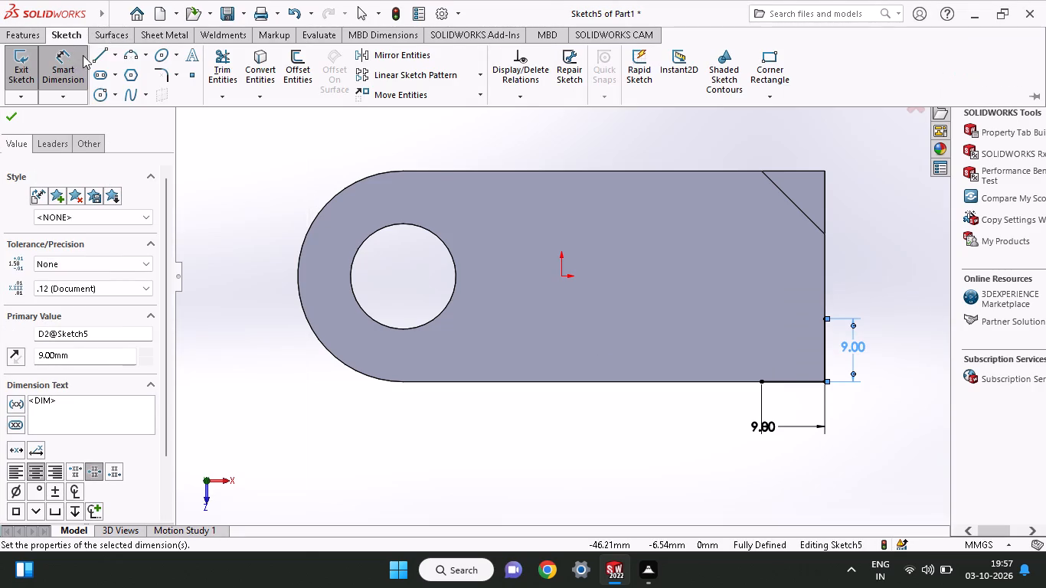
left_click(93, 57)
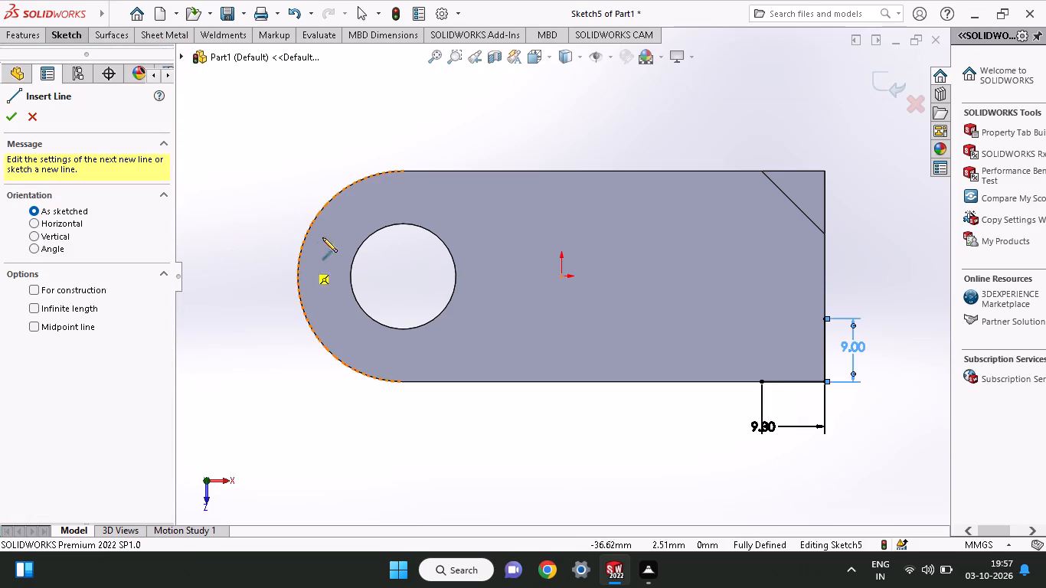
left_click(766, 381)
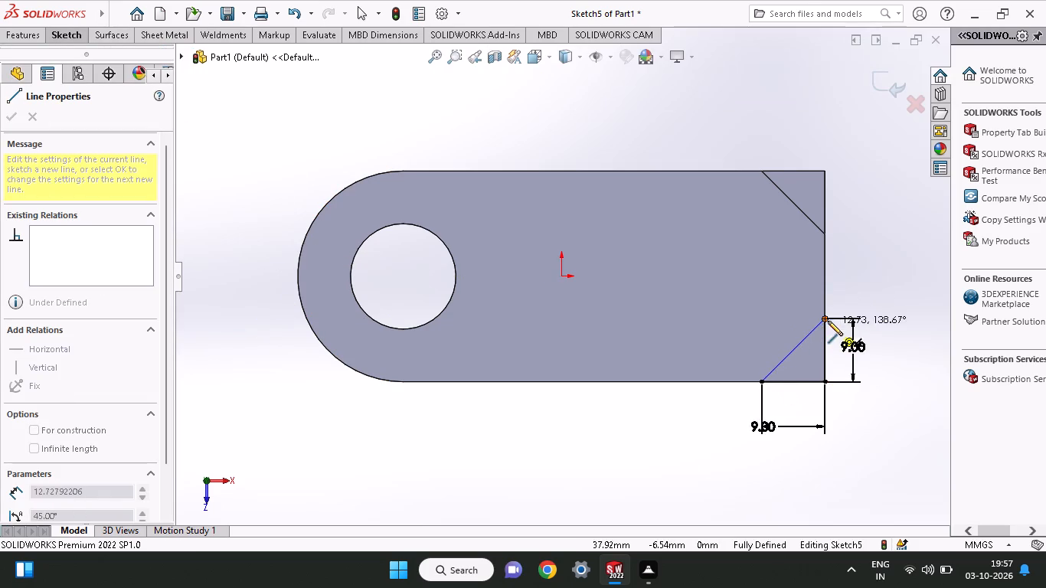
left_click(827, 317)
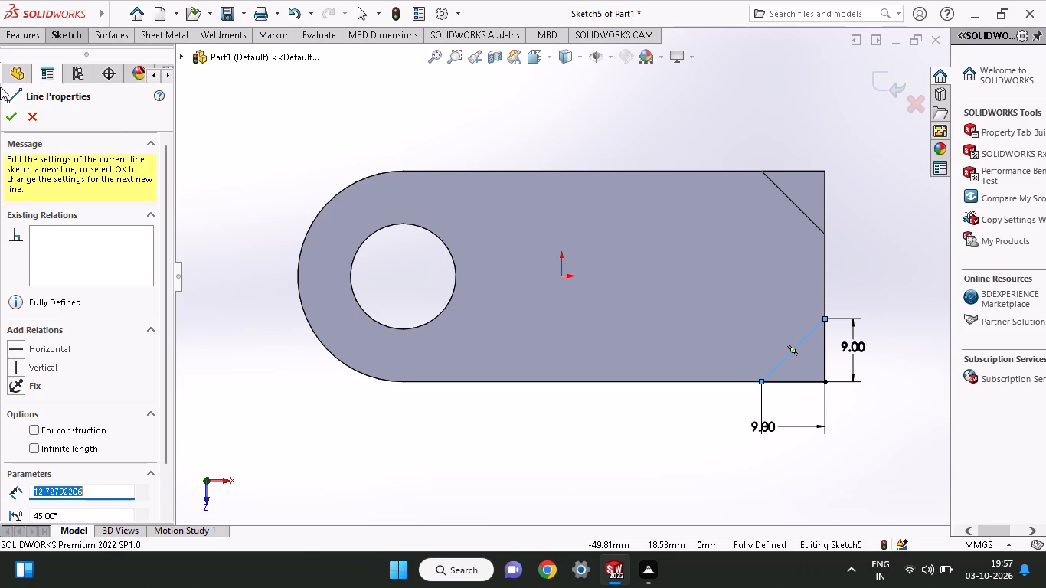
Cut-extrude the second corner triangle Blind 3 mm into the arm and inspect both corner recesses.
left_click(38, 30)
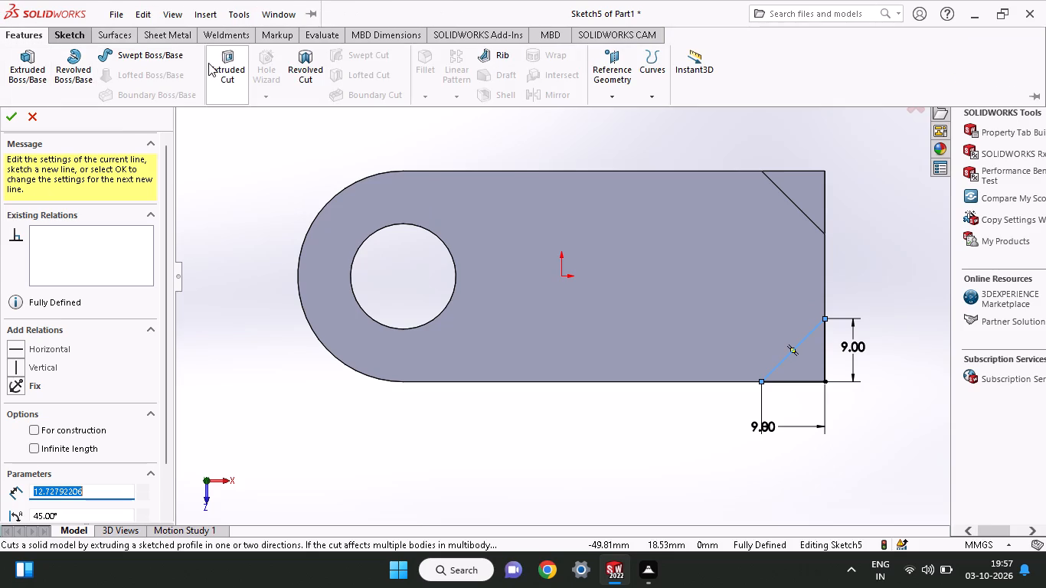
left_click(208, 63)
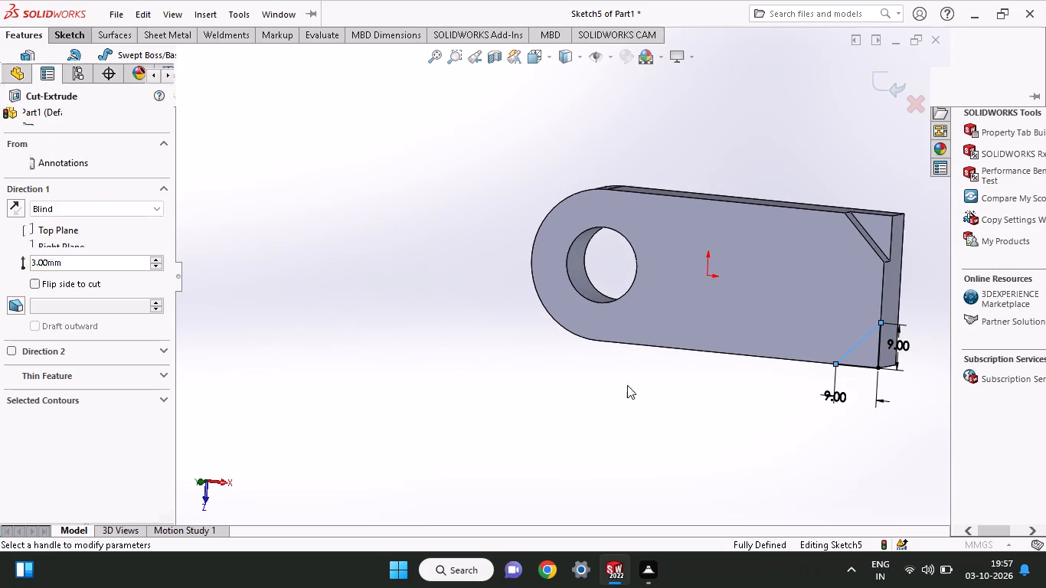
middle_click_drag(838, 400, 838, 318)
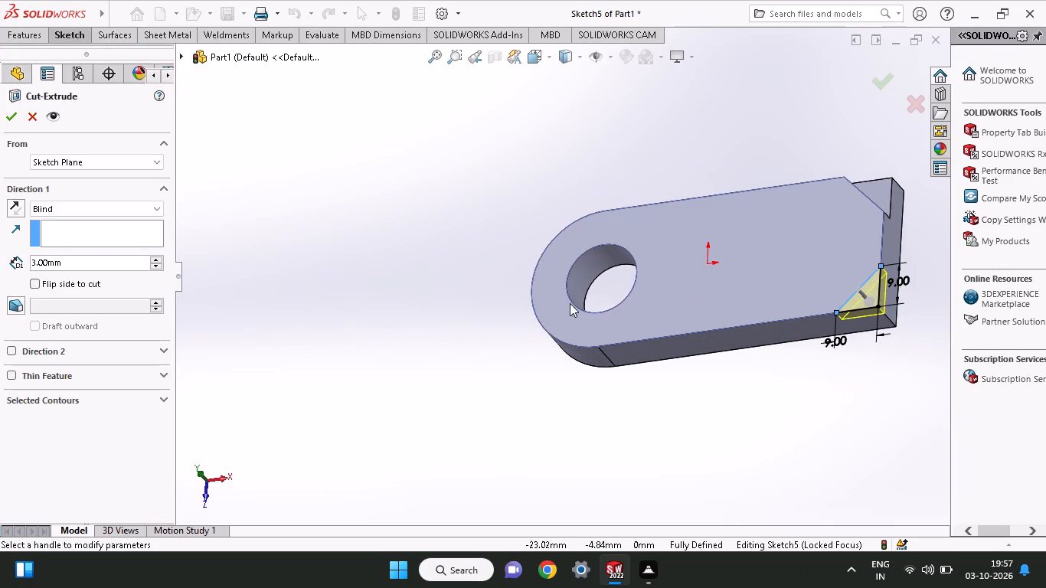
left_click(7, 121)
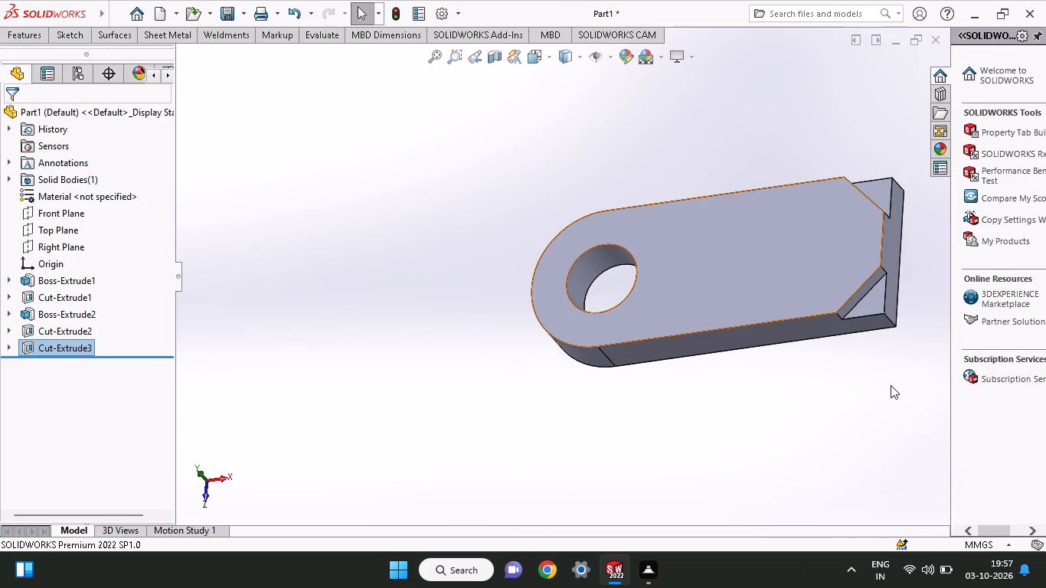
middle_click_drag(891, 385, 899, 445)
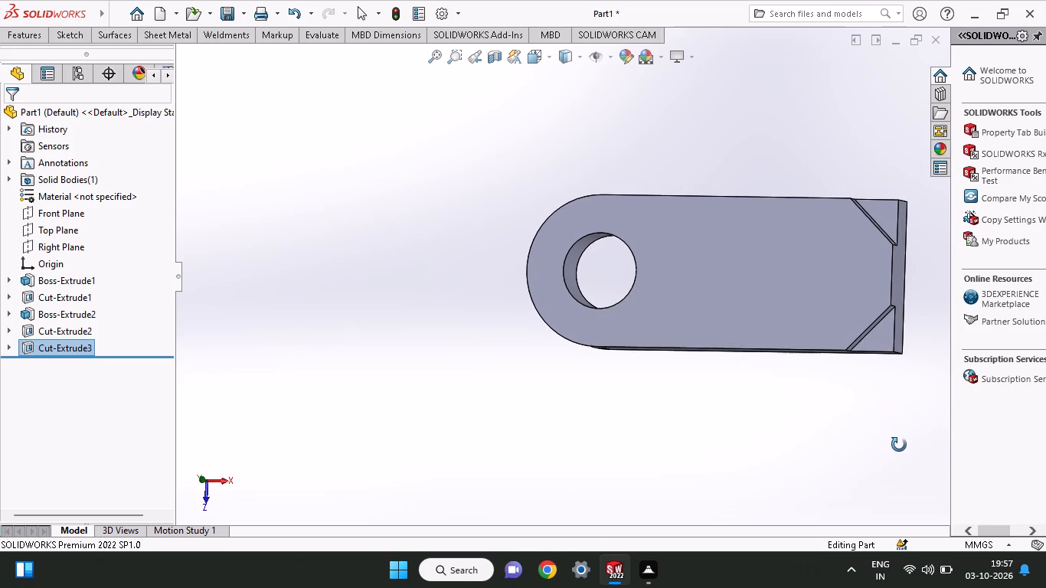
middle_click_drag(899, 445, 894, 354)
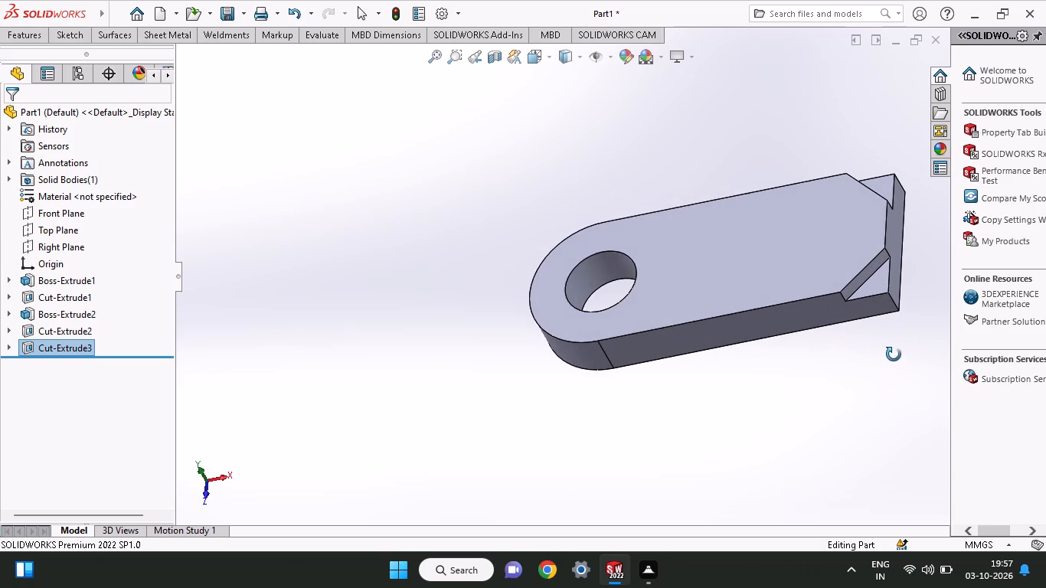
middle_click_drag(894, 354, 902, 368)
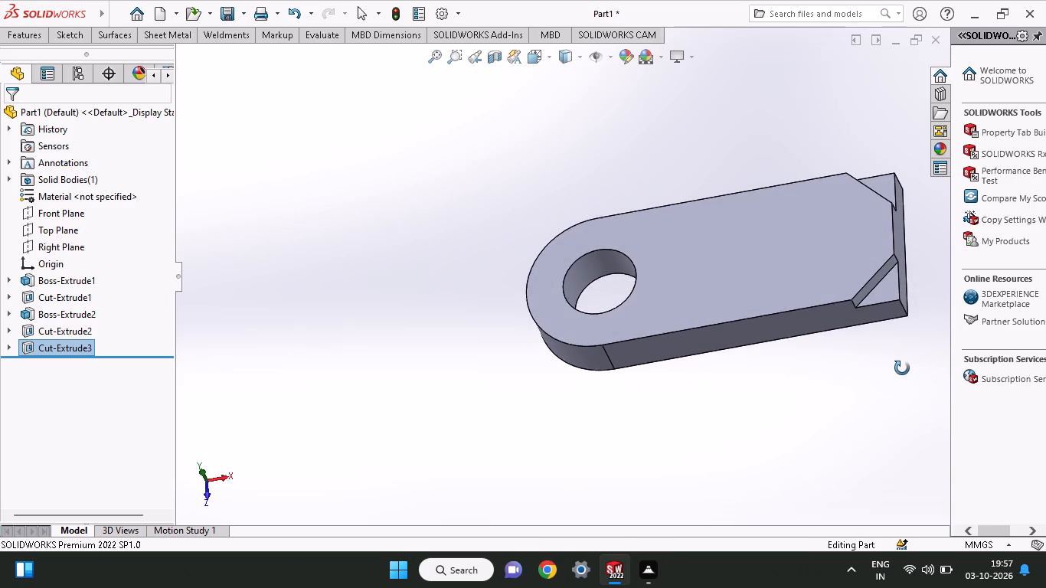
middle_click_drag(902, 368, 881, 475)
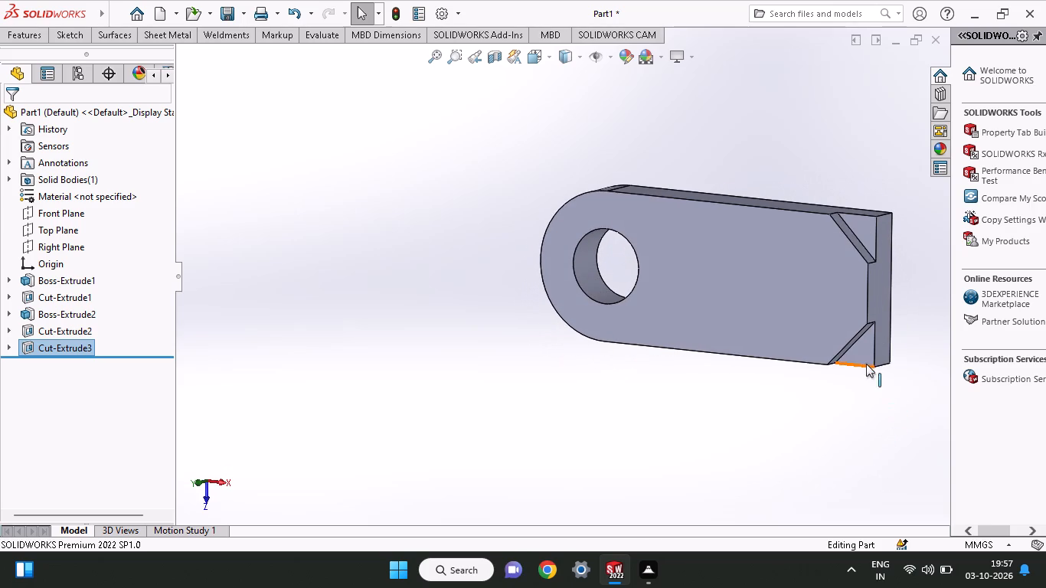
Sketch a closed triangle on the floor of the +Z corner recess, tracing its two 9 mm legs and the diagonal edge.
left_click_drag(861, 338, 865, 365)
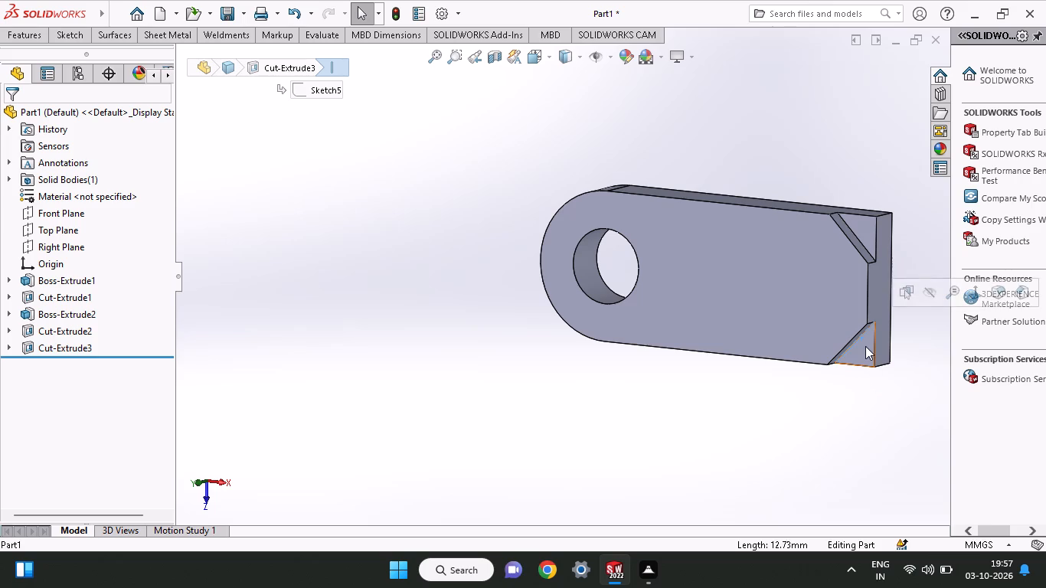
left_click(865, 346)
left_click(907, 304)
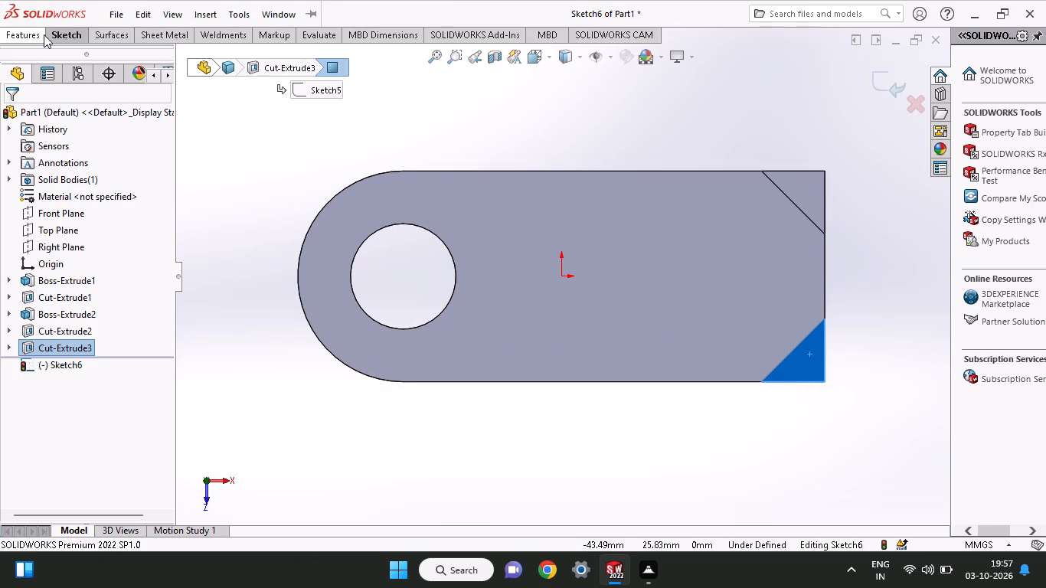
left_click(47, 34)
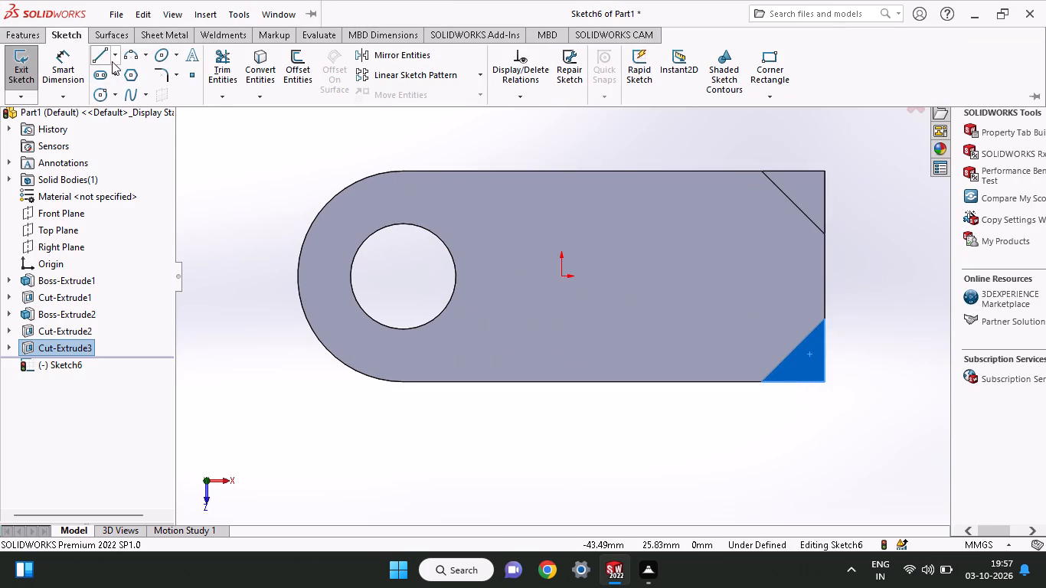
left_click(112, 61)
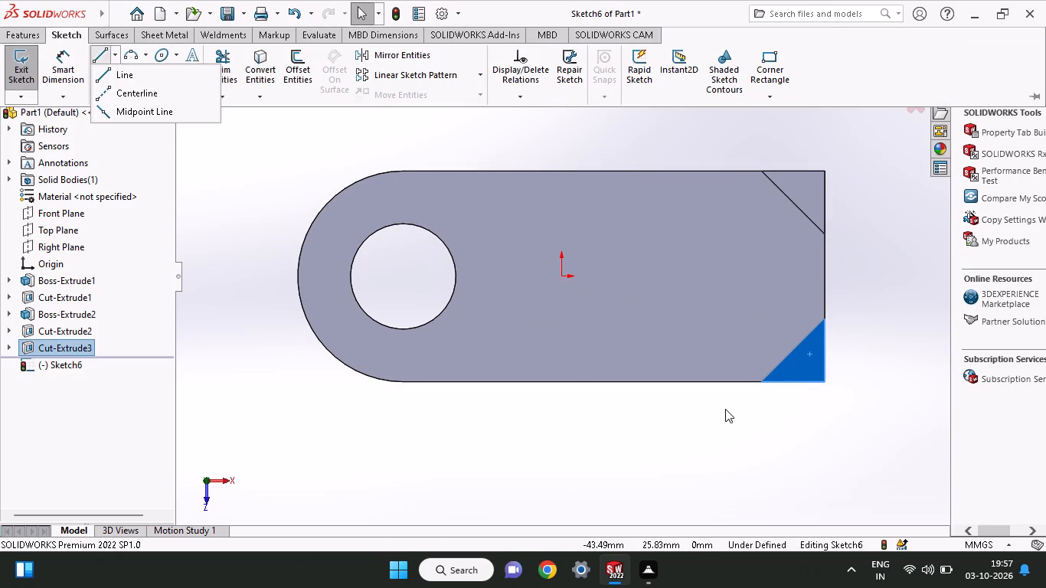
left_click(148, 78)
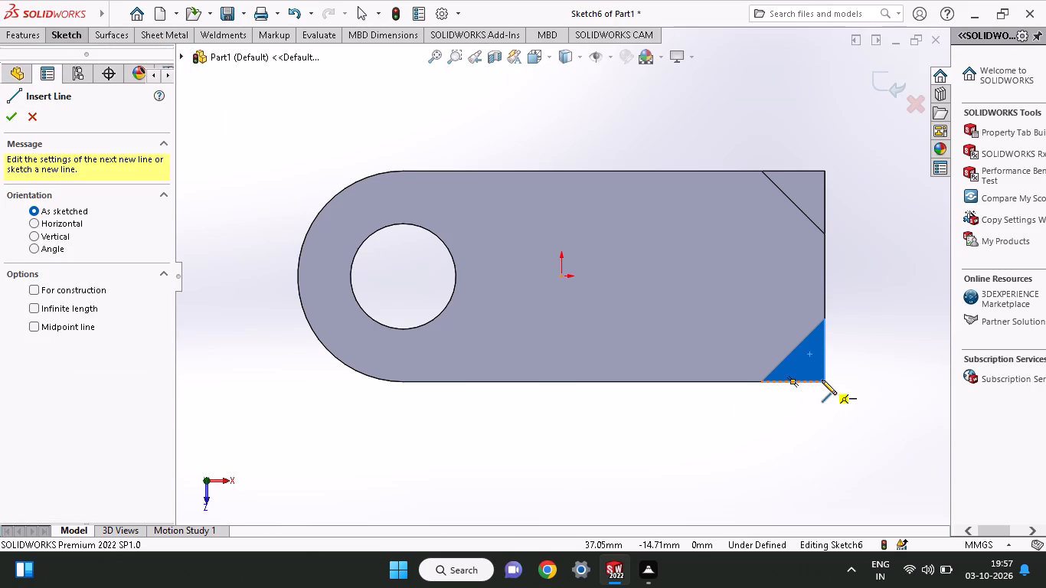
left_click(825, 384)
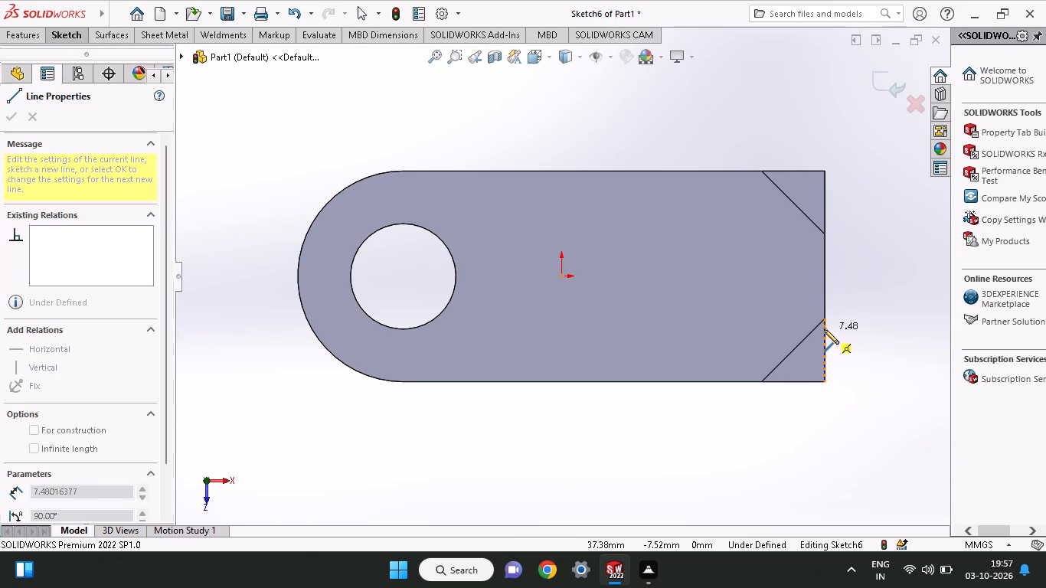
left_click(823, 318)
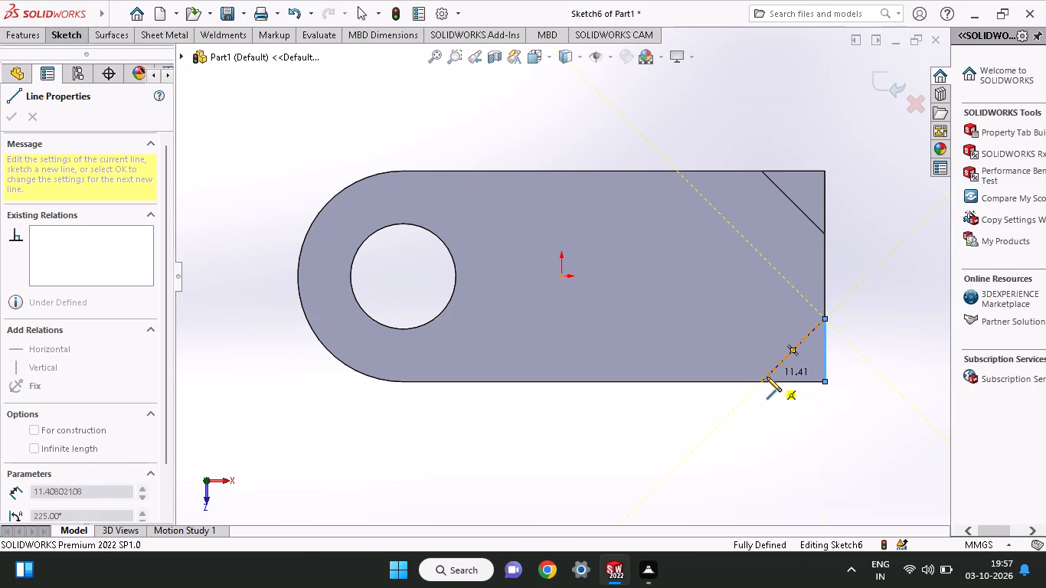
left_click(762, 379)
left_click(826, 381)
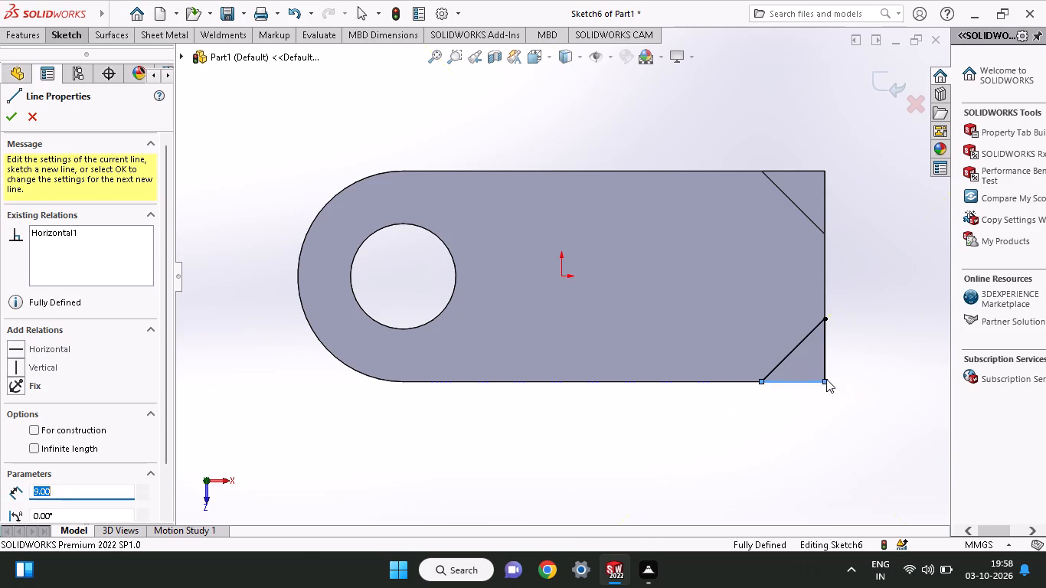
Cut-extrude the traced +Z corner triangle Blind 3 mm deeper into the arm.
left_click(5, 35)
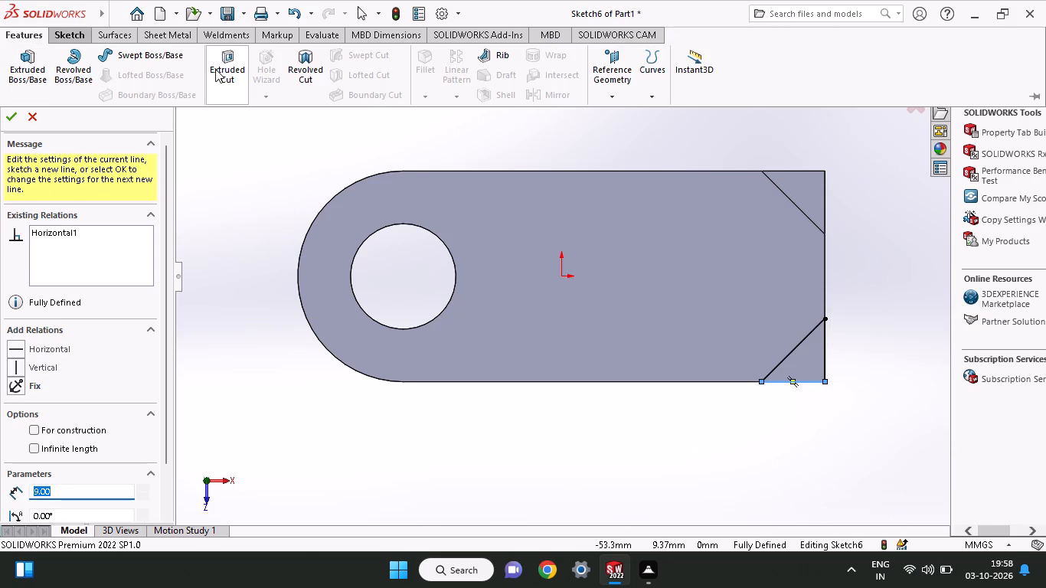
left_click(215, 69)
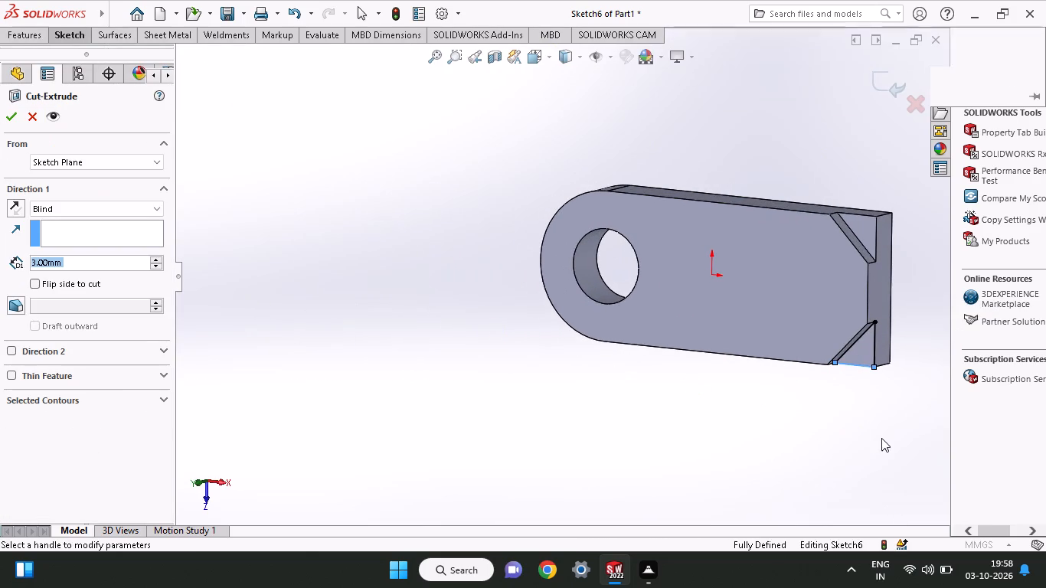
middle_click_drag(848, 375, 766, 381)
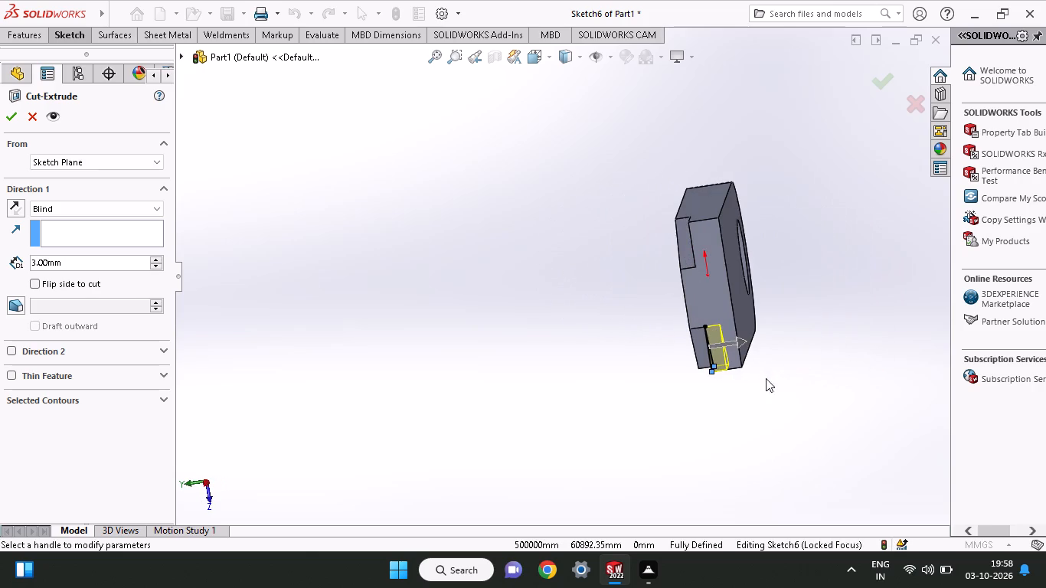
left_click(5, 122)
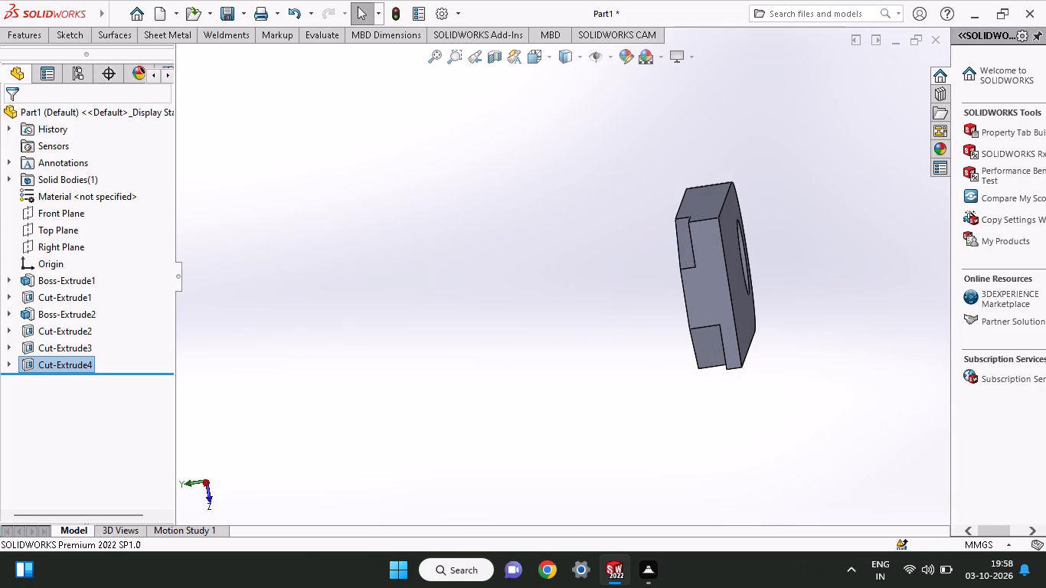
Sketch another closed triangle on the floor of the deepened +Z corner recess, tracing its 9 mm legs and diagonal.
left_click(60, 39)
left_click(96, 53)
middle_click_drag(347, 283, 348, 283)
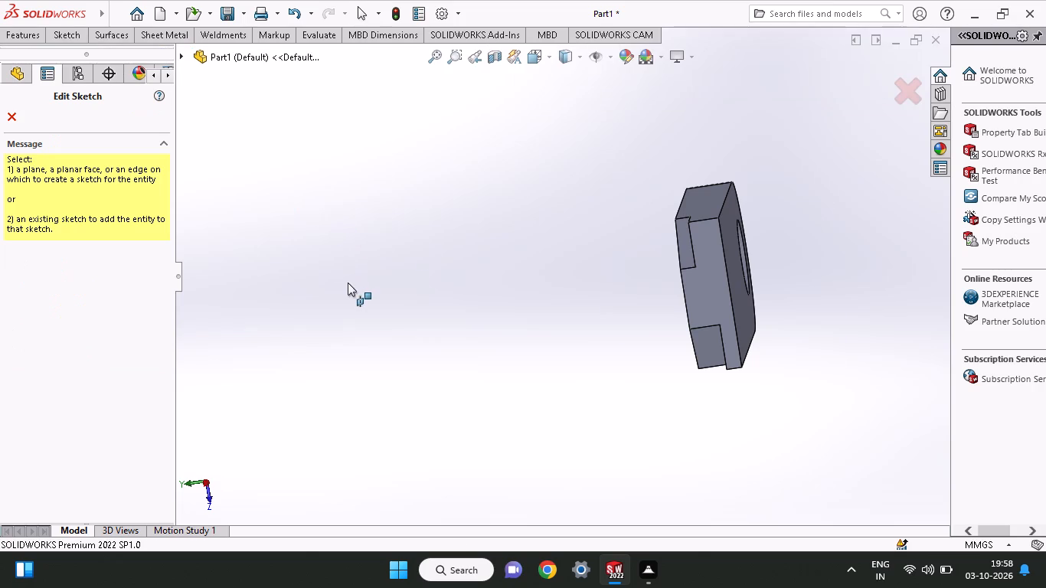
middle_click_drag(348, 283, 467, 256)
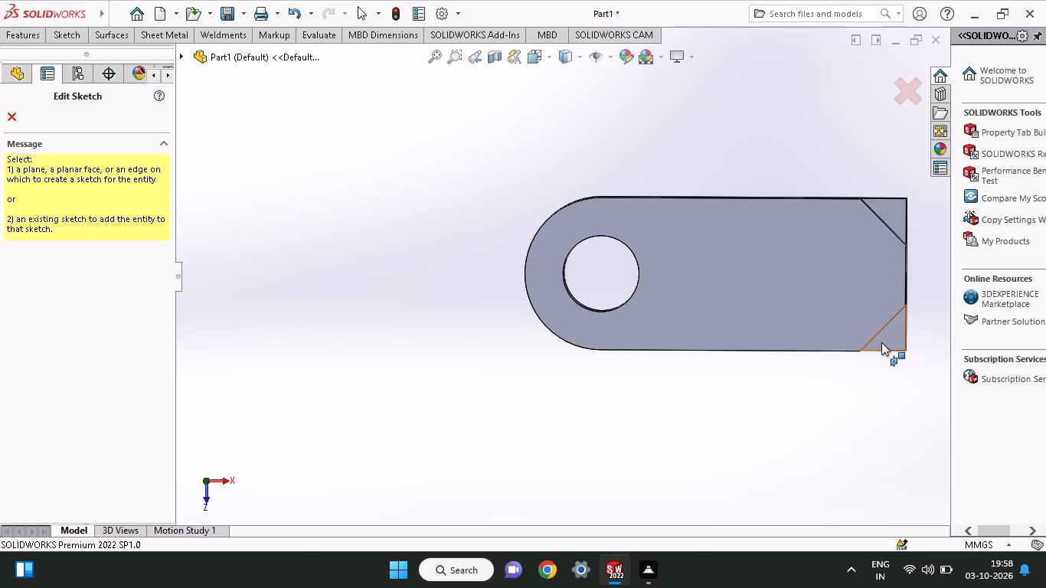
left_click(881, 342)
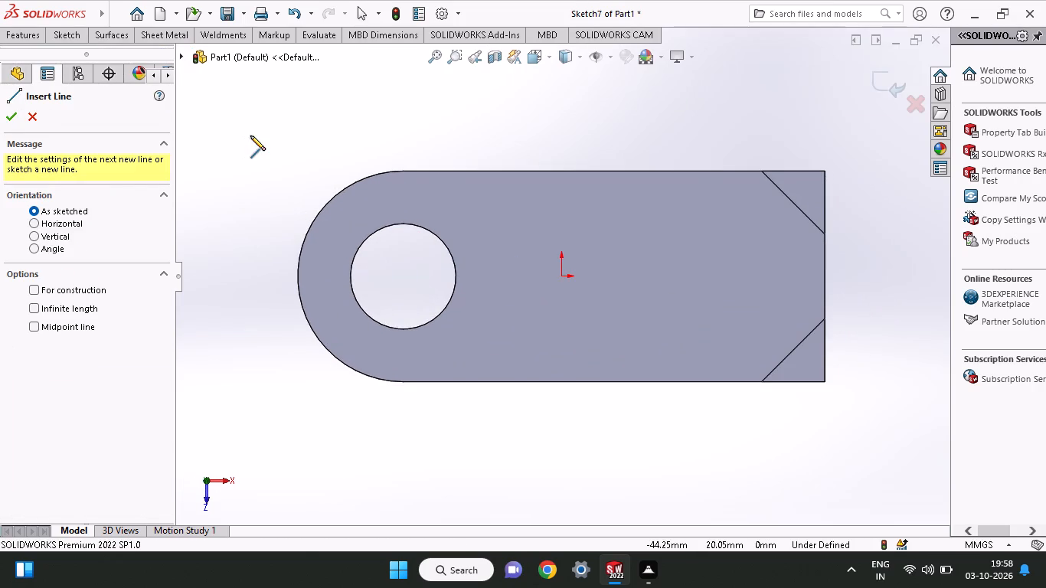
left_click(763, 384)
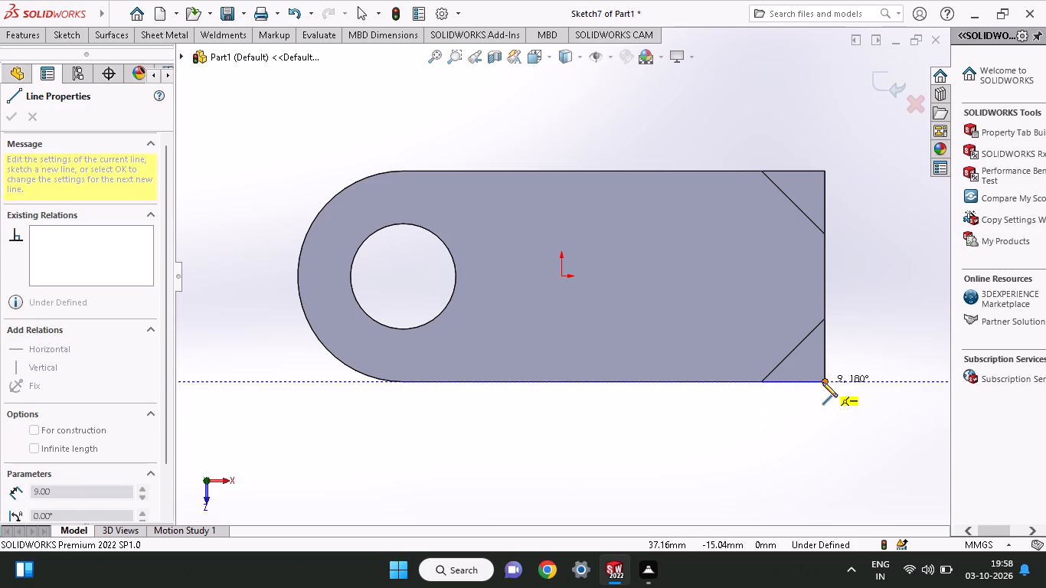
left_click(822, 382)
left_click(824, 321)
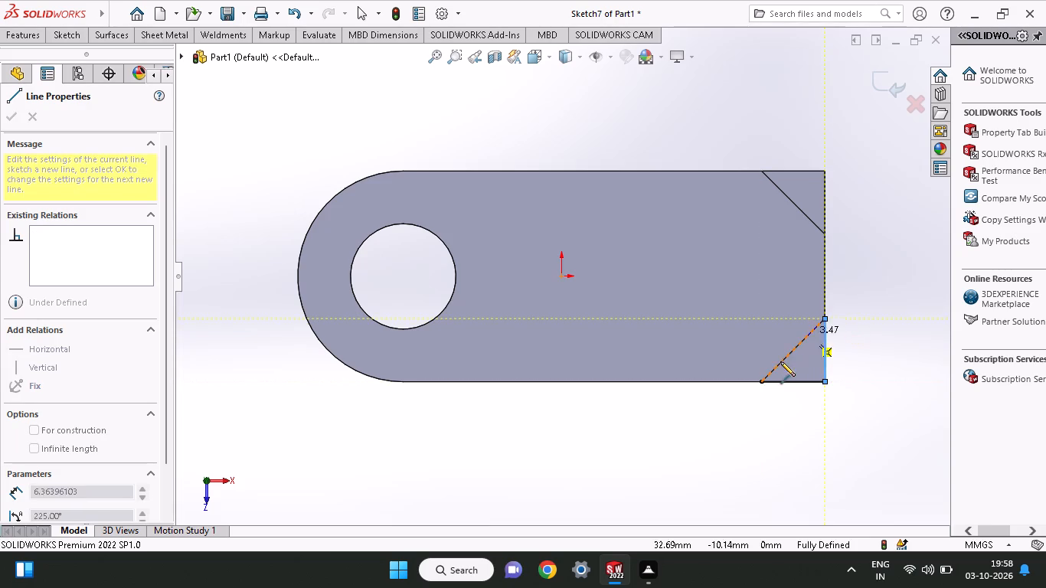
left_click(760, 383)
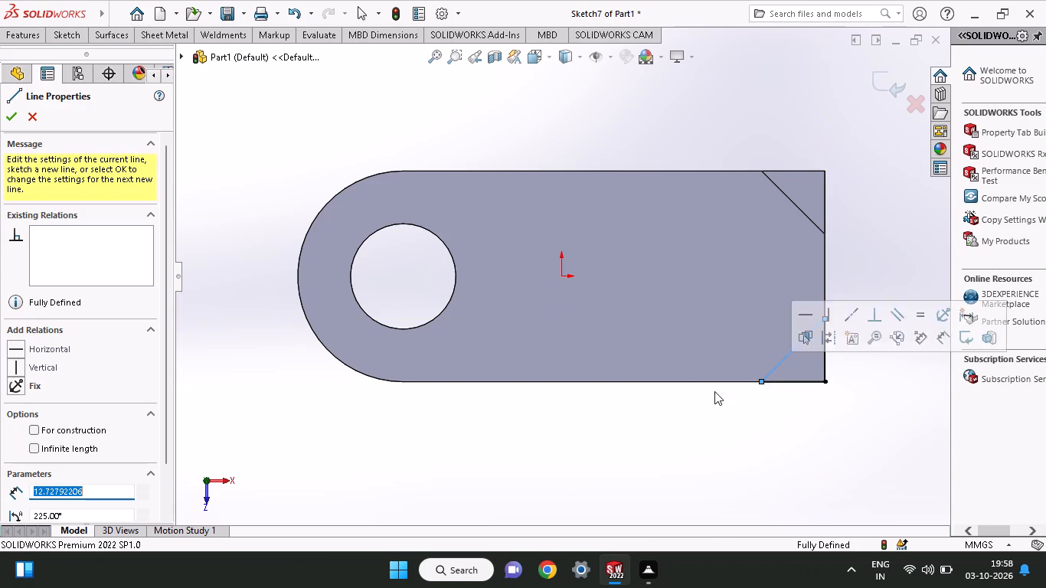
Cut-extrude the new +Z corner triangle Blind 3 mm through the arm's remaining thickness.
left_click(21, 35)
left_click(241, 87)
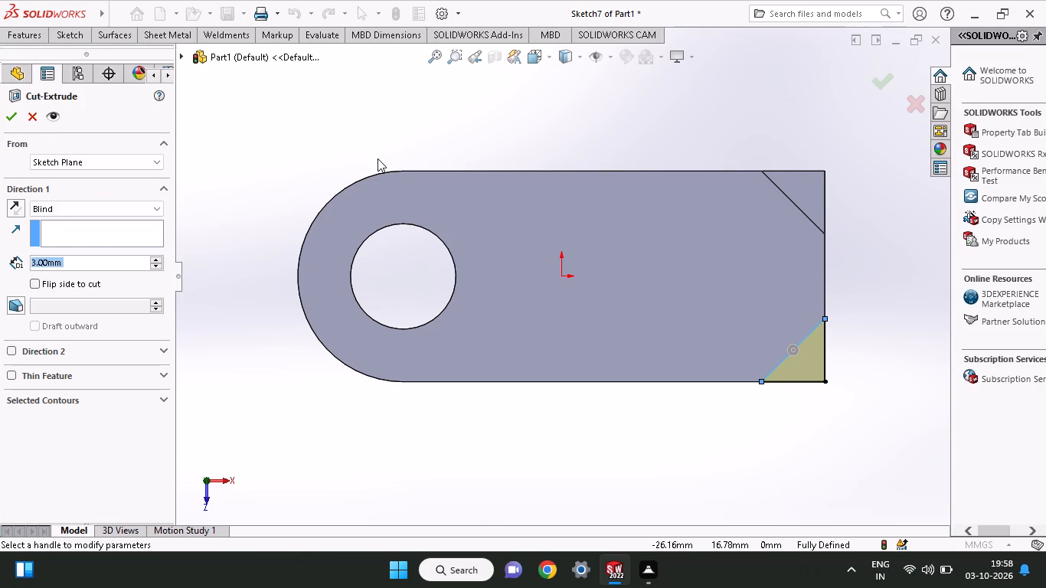
middle_click_drag(726, 383, 674, 414)
left_click(5, 113)
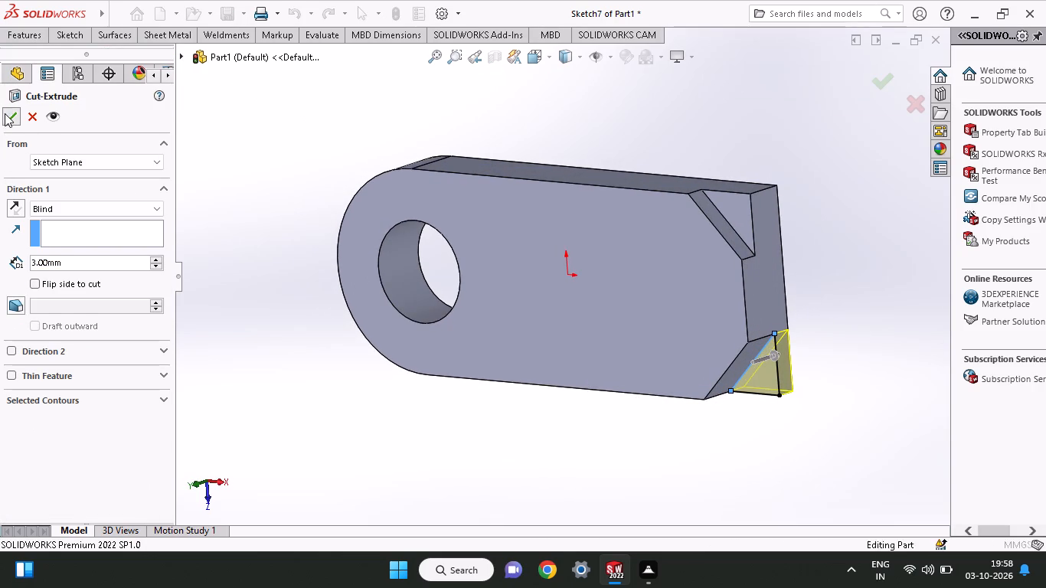
Start a sketch on the triangular floor of the recess at the arm's -Z corner.
middle_click_drag(476, 288, 498, 263)
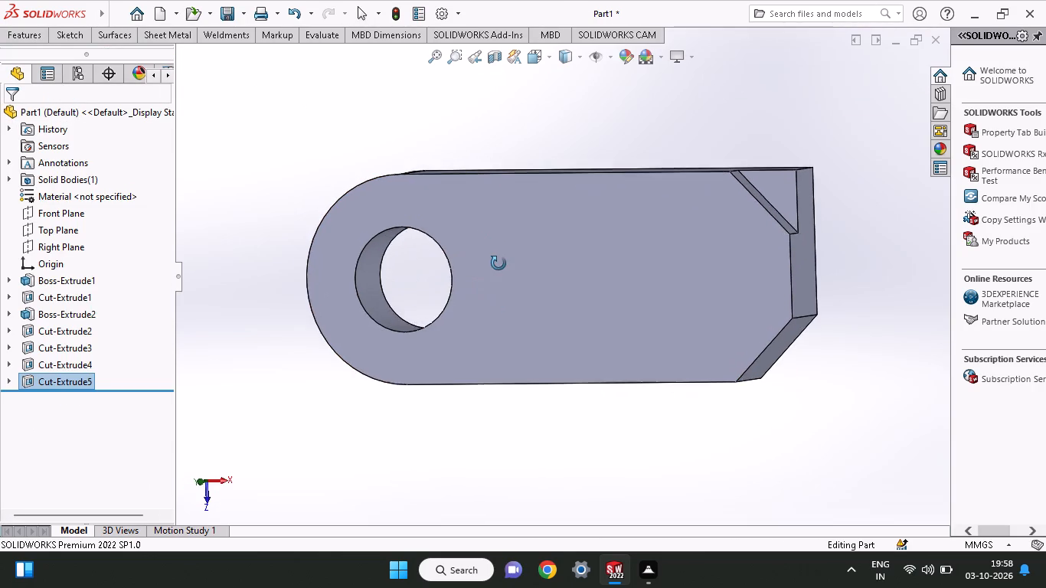
middle_click_drag(498, 263, 505, 230)
middle_click_drag(512, 217, 538, 318)
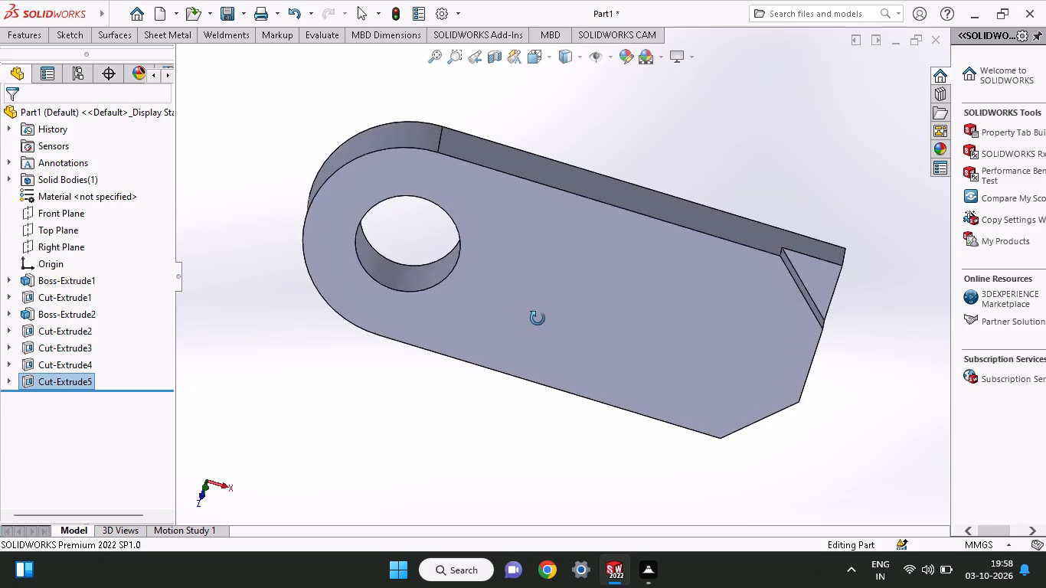
middle_click_drag(538, 318, 468, 254)
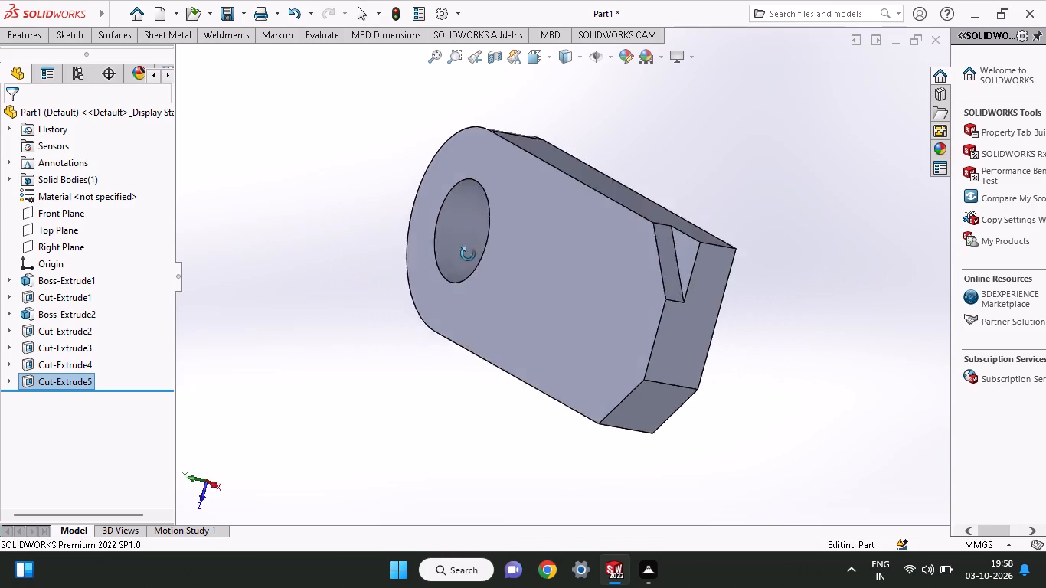
middle_click_drag(468, 254, 495, 233)
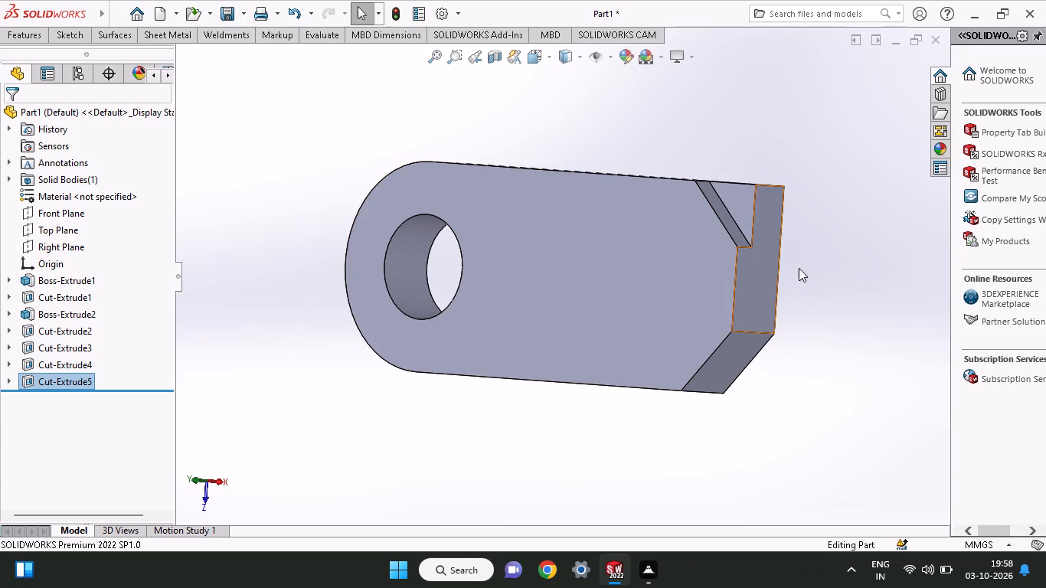
left_click(738, 201)
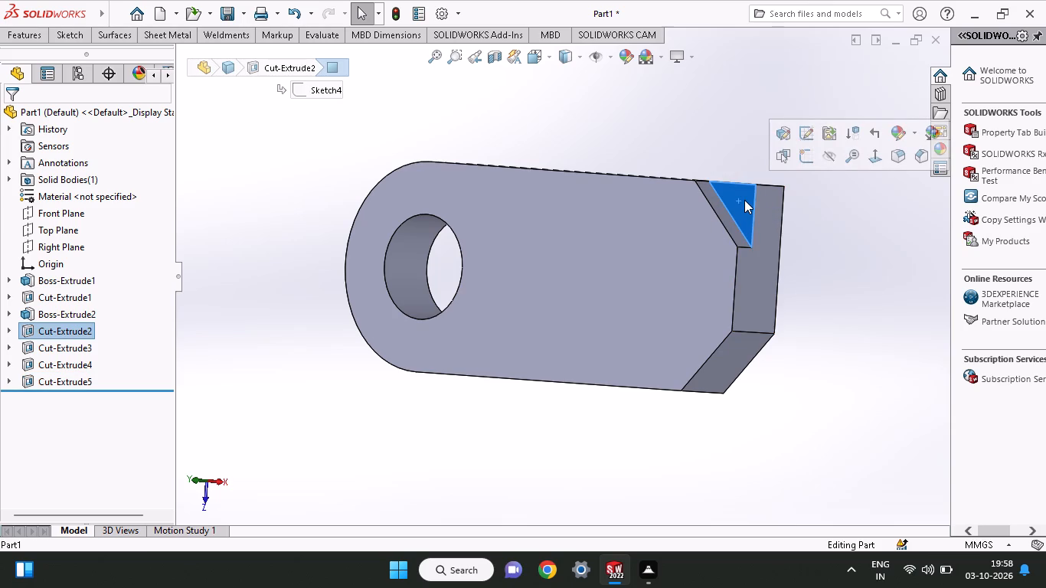
left_click(802, 156)
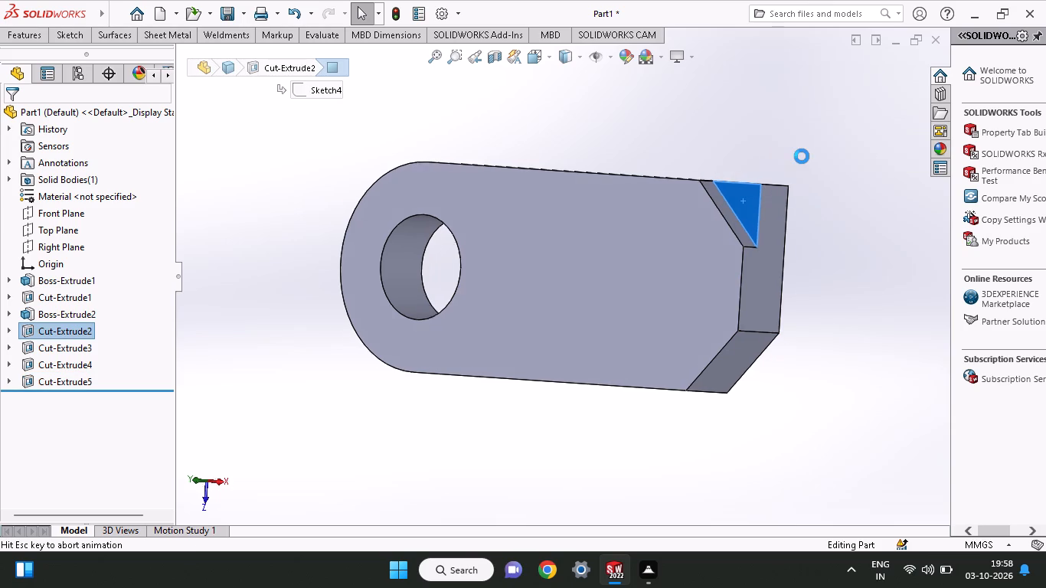
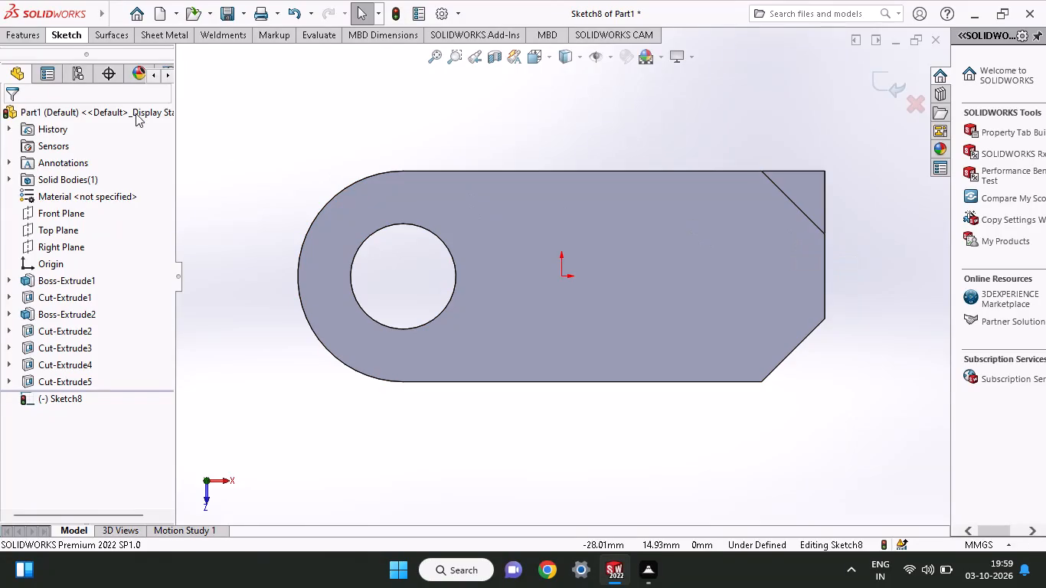
Sketch a closed triangle on the floor of the -Z corner recess, tracing its 9 mm legs and diagonal.
left_click(57, 35)
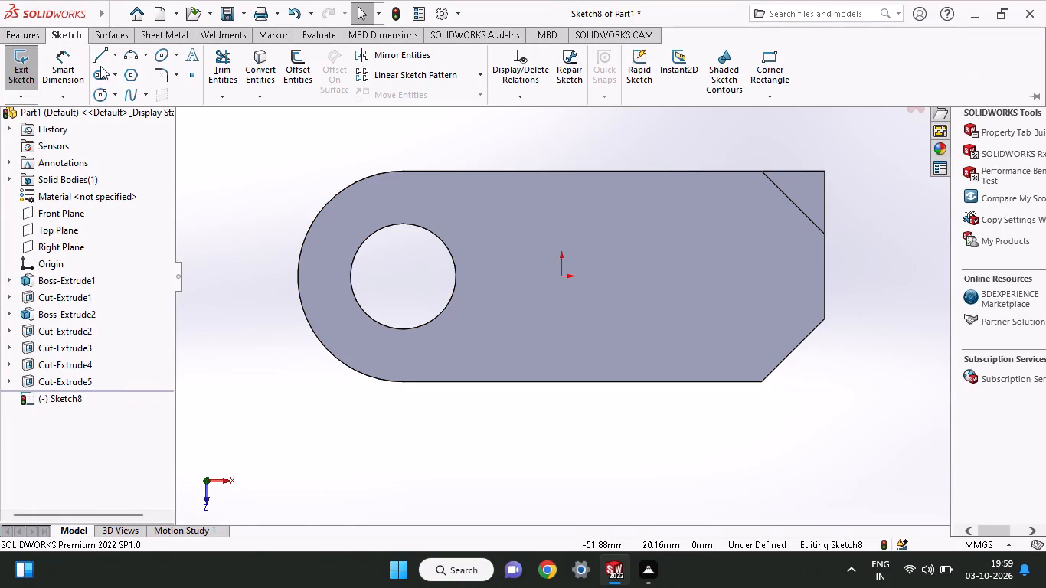
left_click(108, 49)
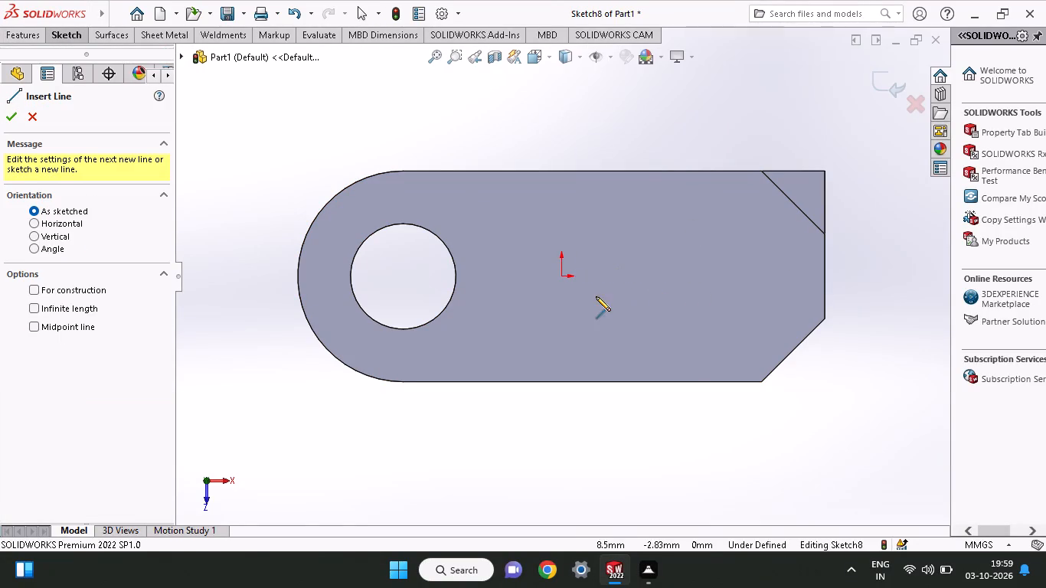
left_click(824, 234)
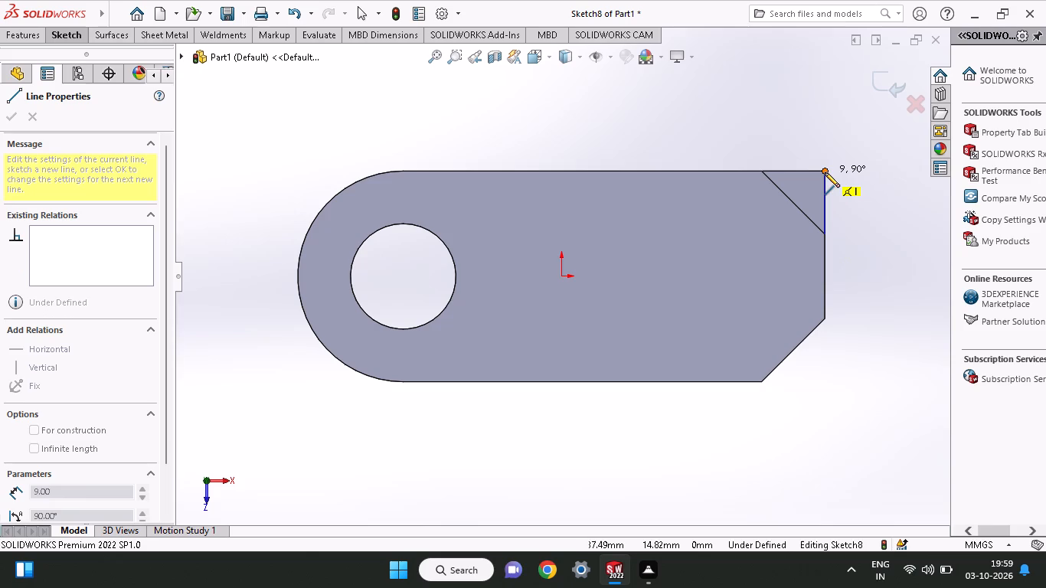
left_click(825, 183)
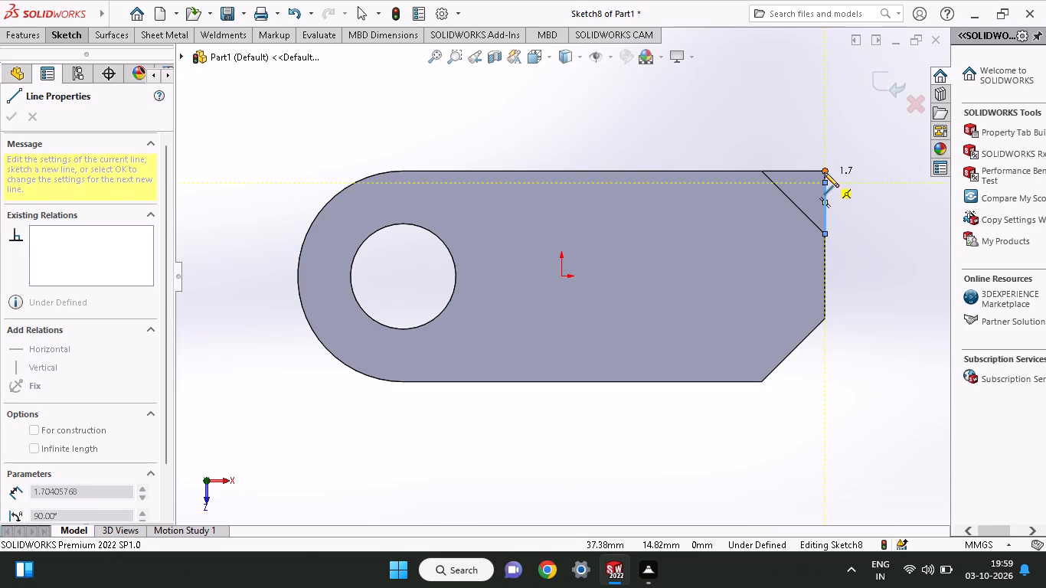
left_click(824, 172)
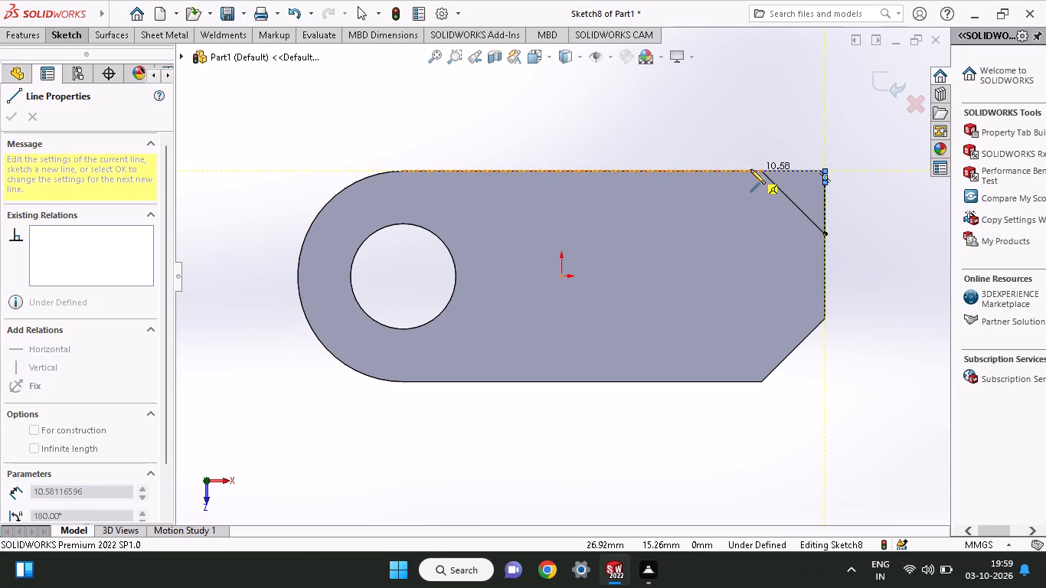
left_click(760, 169)
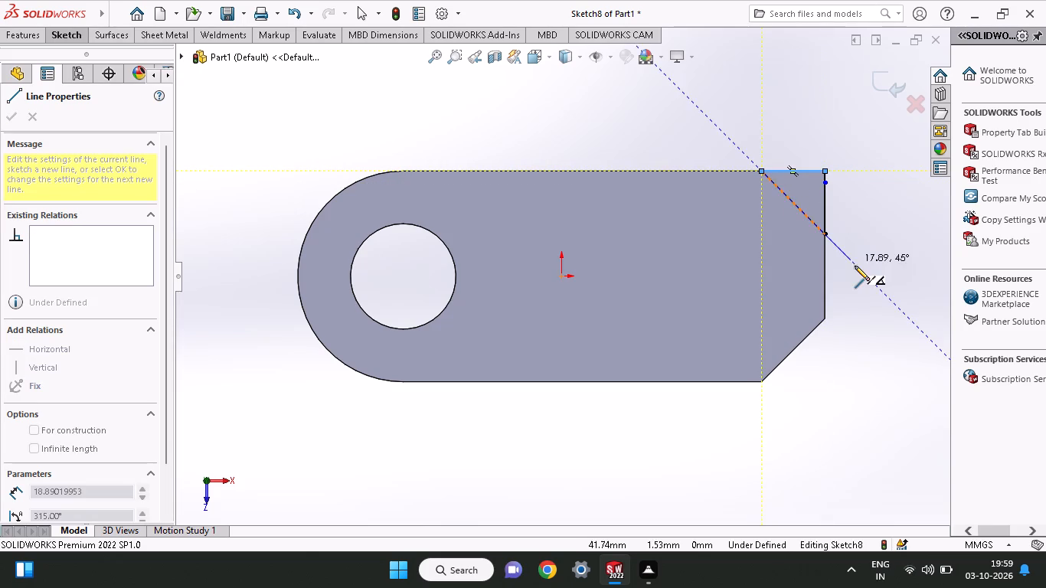
left_click(822, 234)
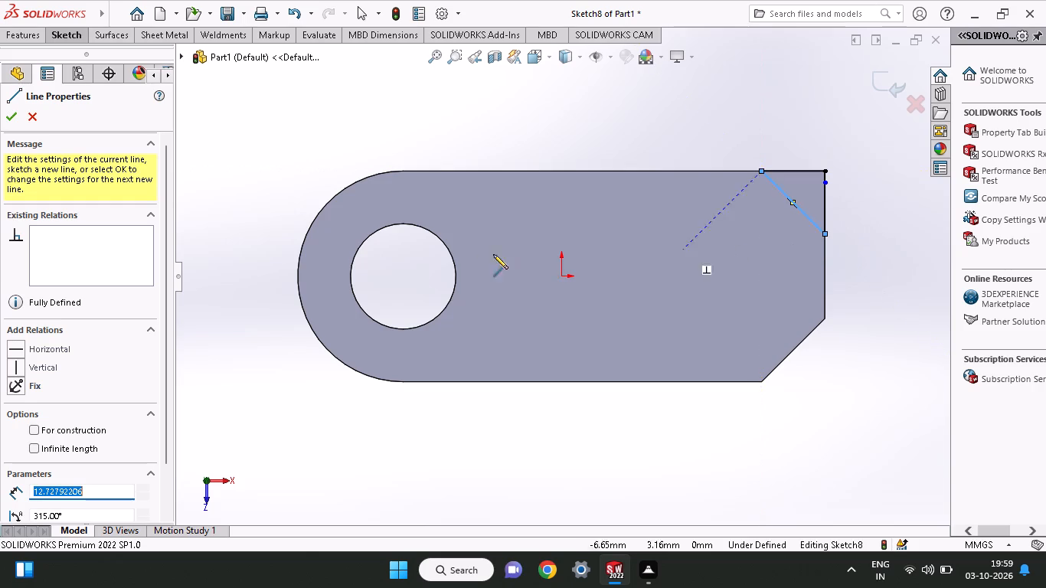
Cut-extrude the traced -Z corner triangle Blind 3 mm deeper into the arm.
left_click(34, 31)
left_click(229, 73)
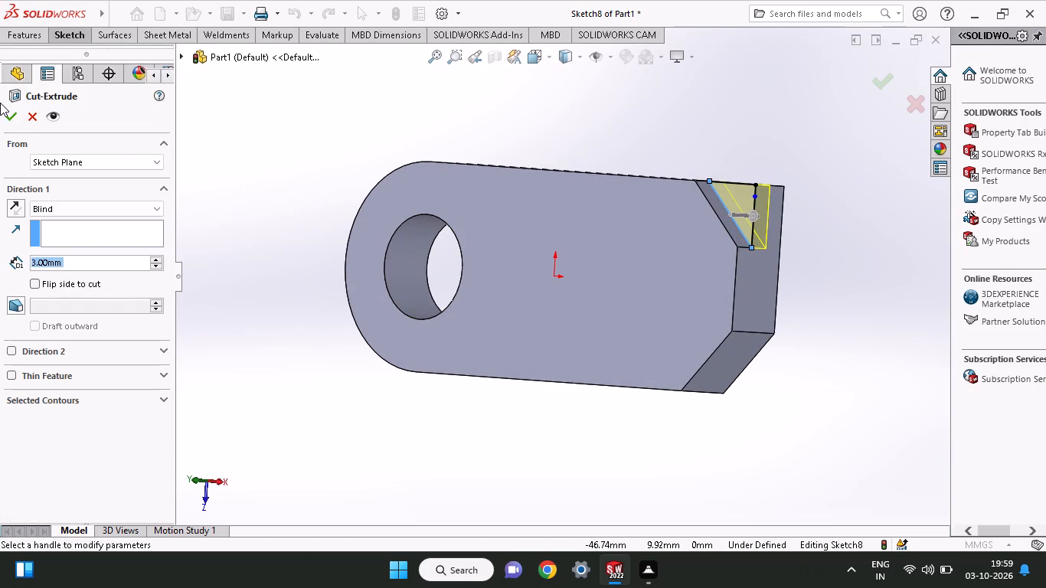
left_click(8, 118)
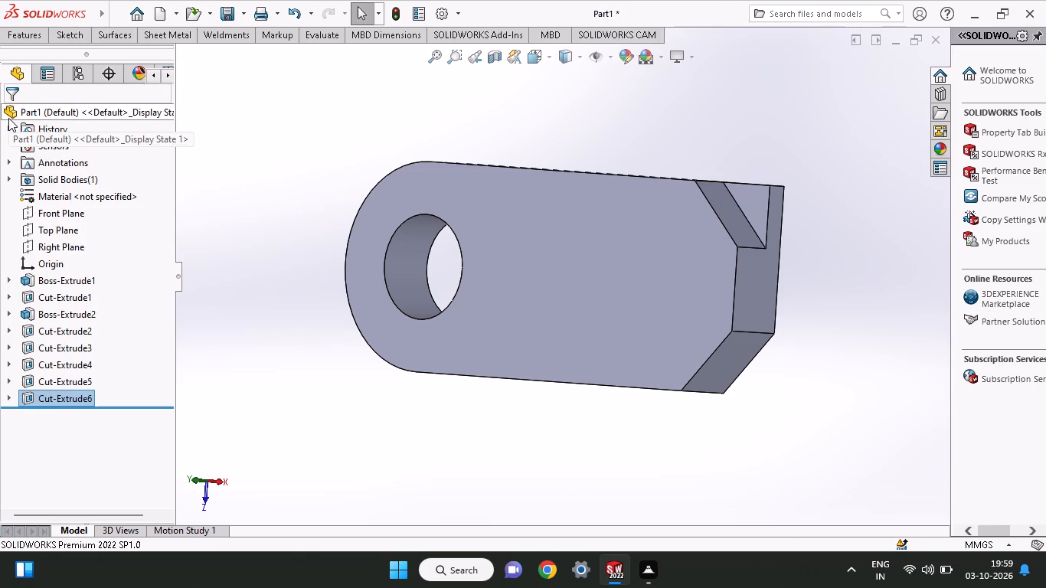
Sketch another closed triangle on the floor of the deepened -Z corner recess, tracing its 9 mm legs and diagonal.
left_click(754, 215)
left_click(820, 176)
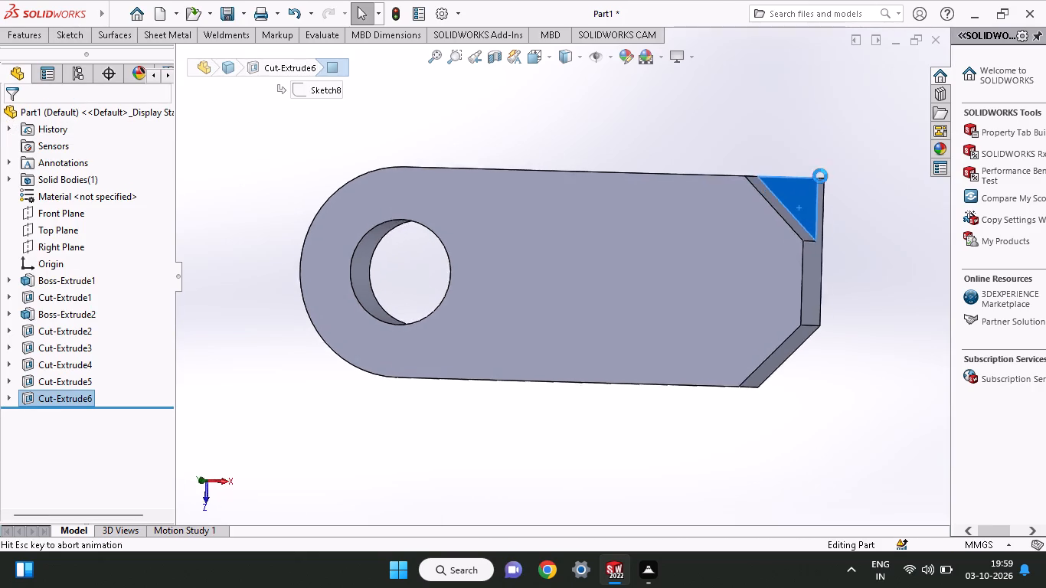
left_click(71, 36)
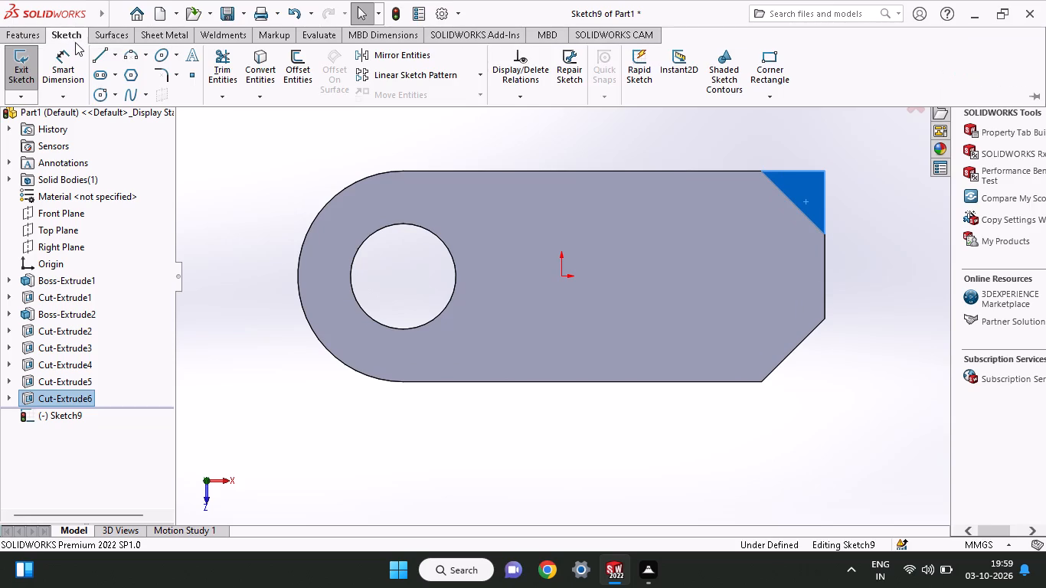
left_click(103, 52)
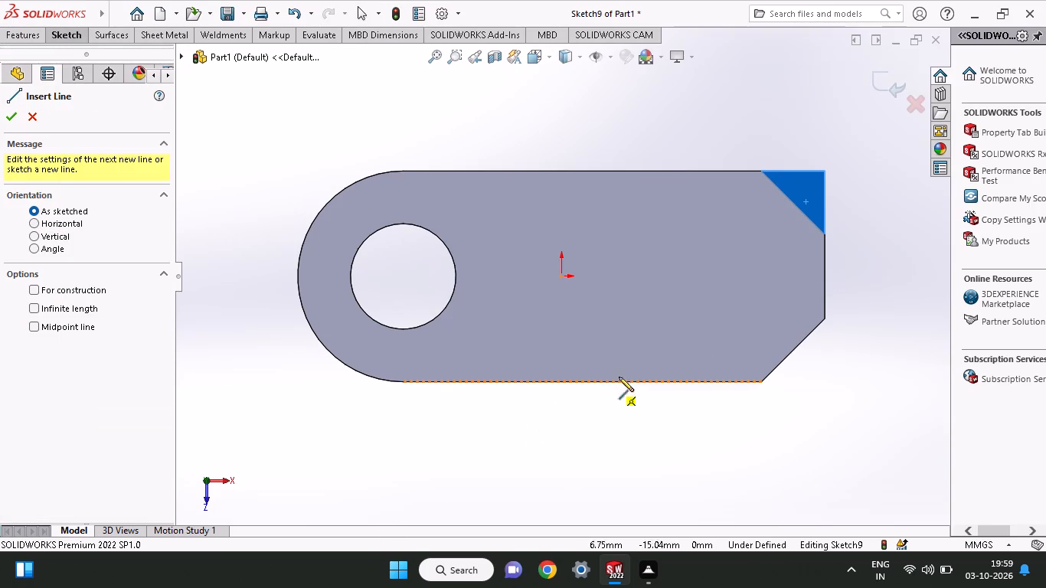
left_click(825, 234)
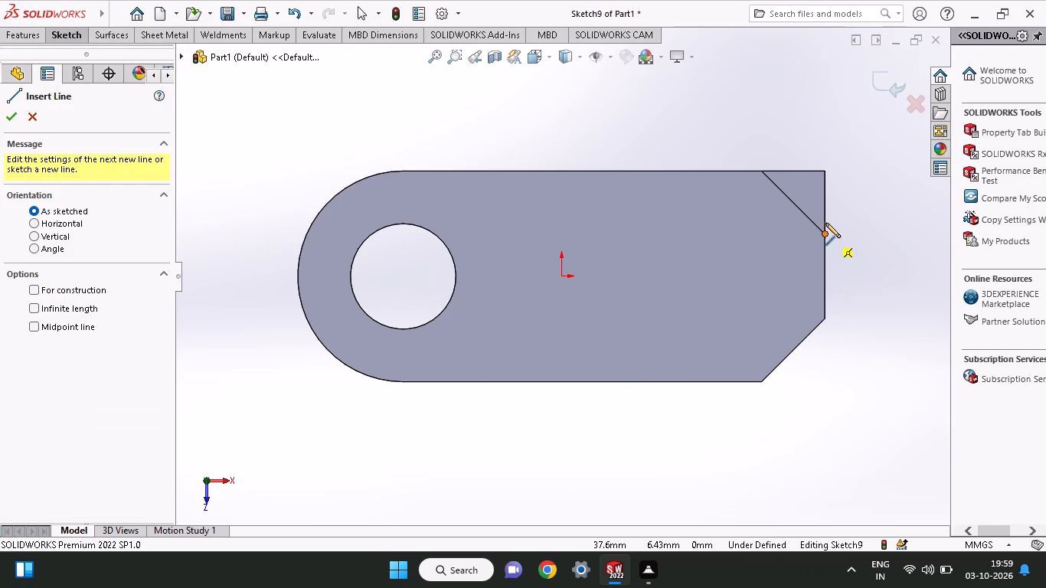
left_click(822, 170)
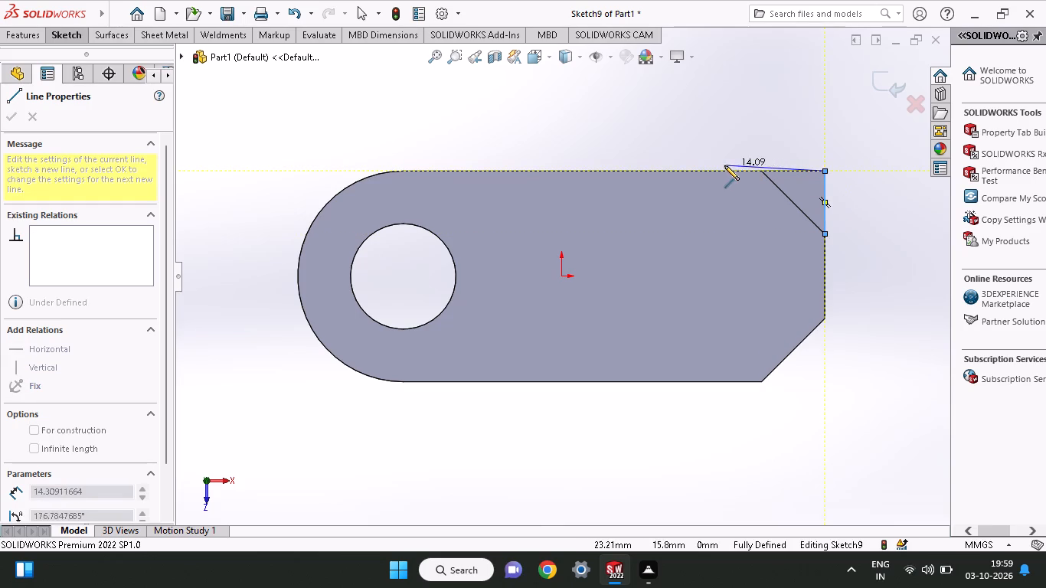
left_click(765, 171)
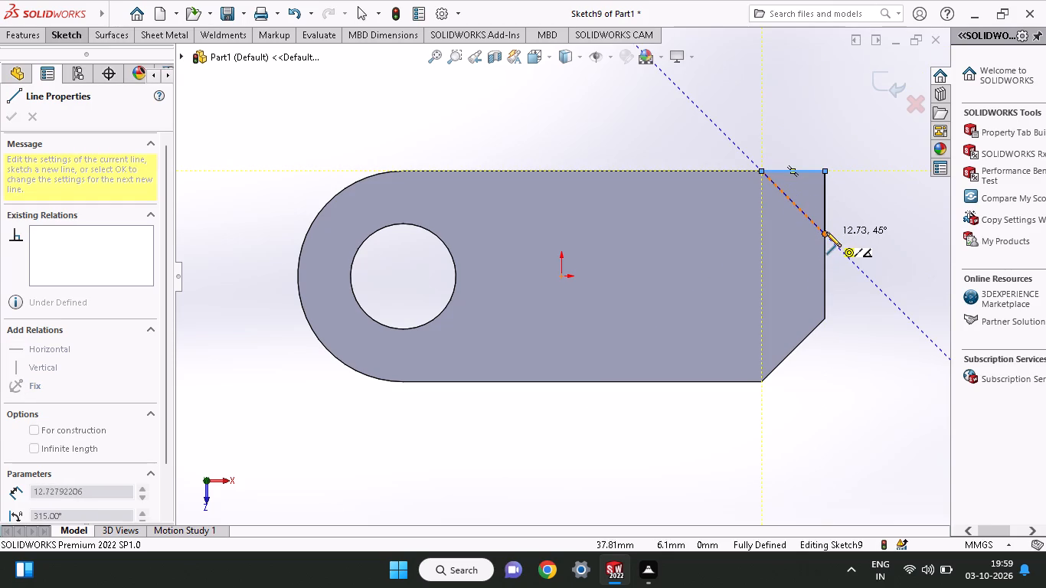
left_click(826, 232)
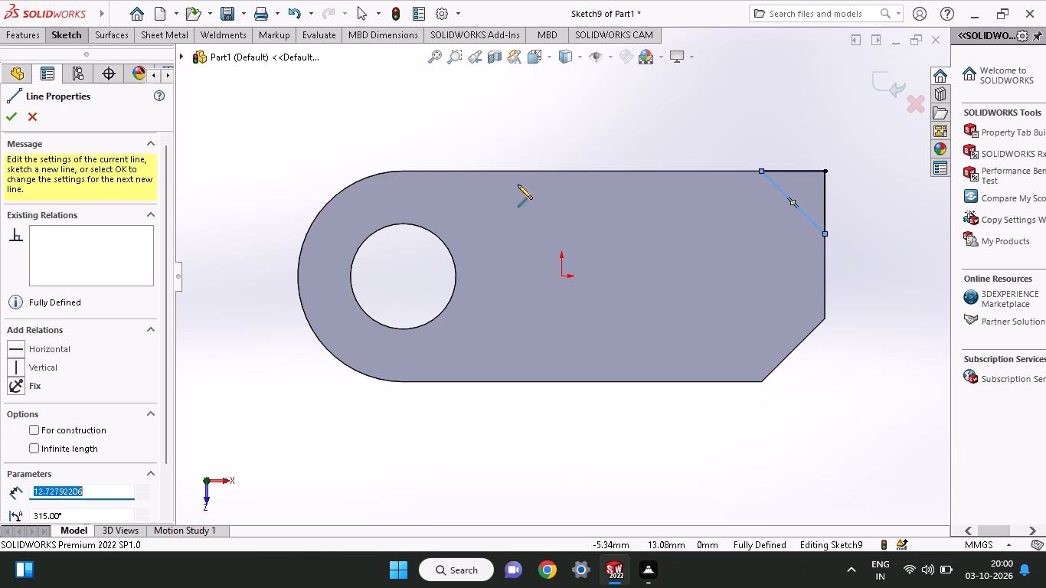
Cut-extrude the new -Z corner triangle Blind 3 mm through the arm's remaining thickness.
left_click(16, 41)
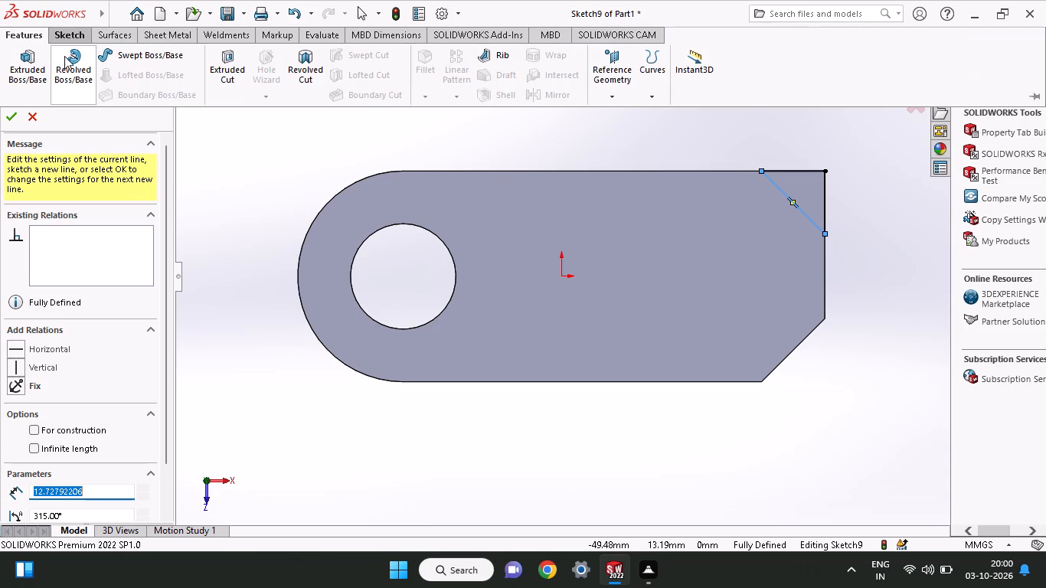
left_click(211, 68)
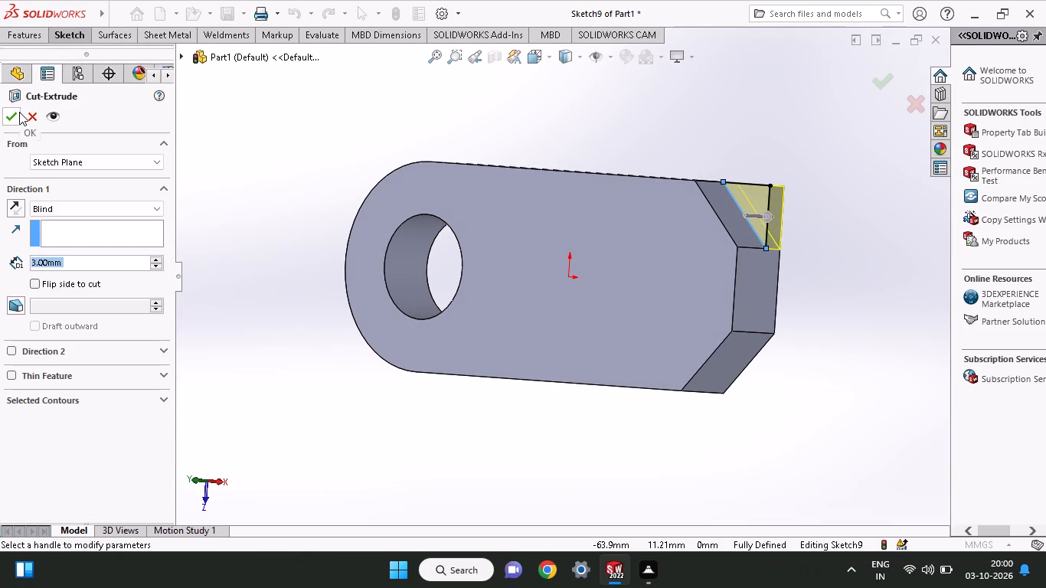
left_click(19, 112)
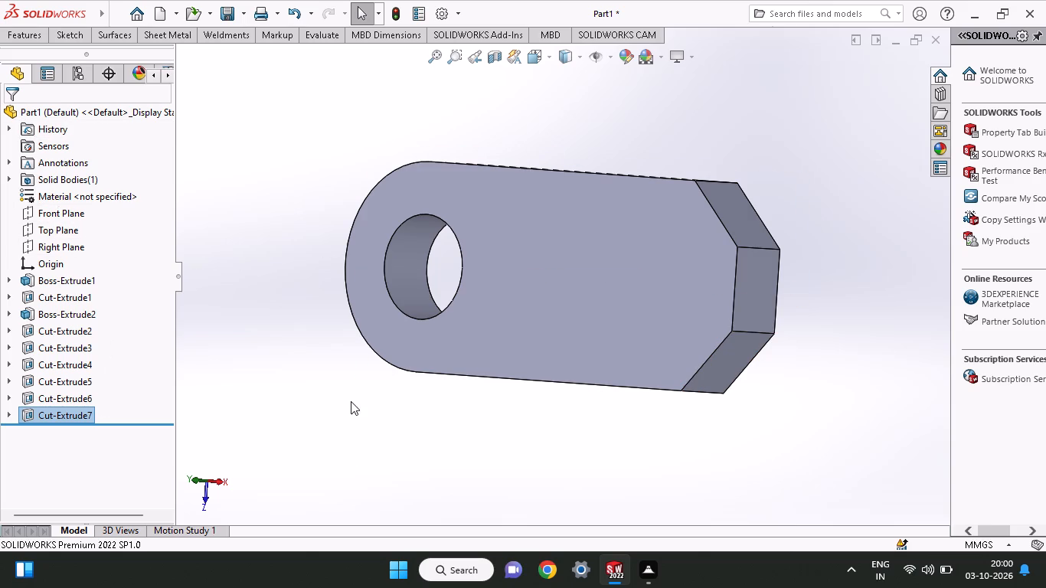
Sketch a circle of 15 mm radius on the arm's large +Y face, centred on the hole and matching the rounded end.
middle_click_drag(351, 401, 435, 298)
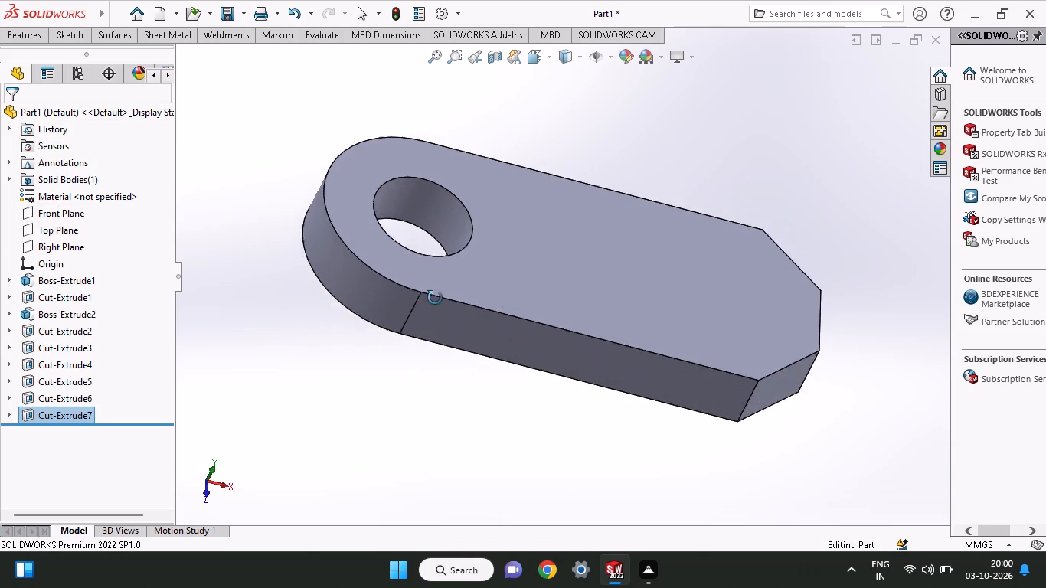
middle_click_drag(435, 298, 406, 439)
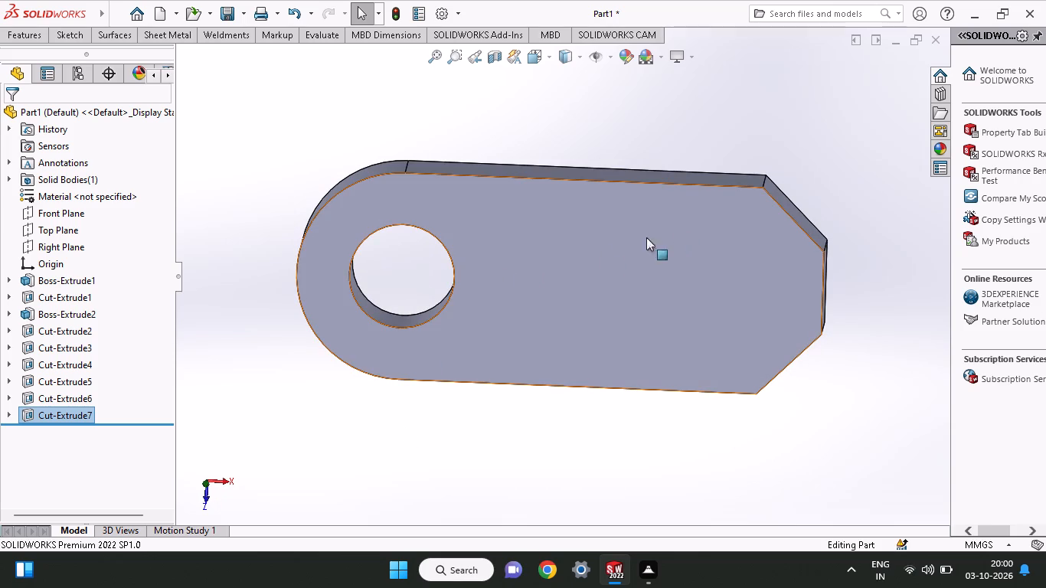
left_click(365, 333)
left_click(427, 292)
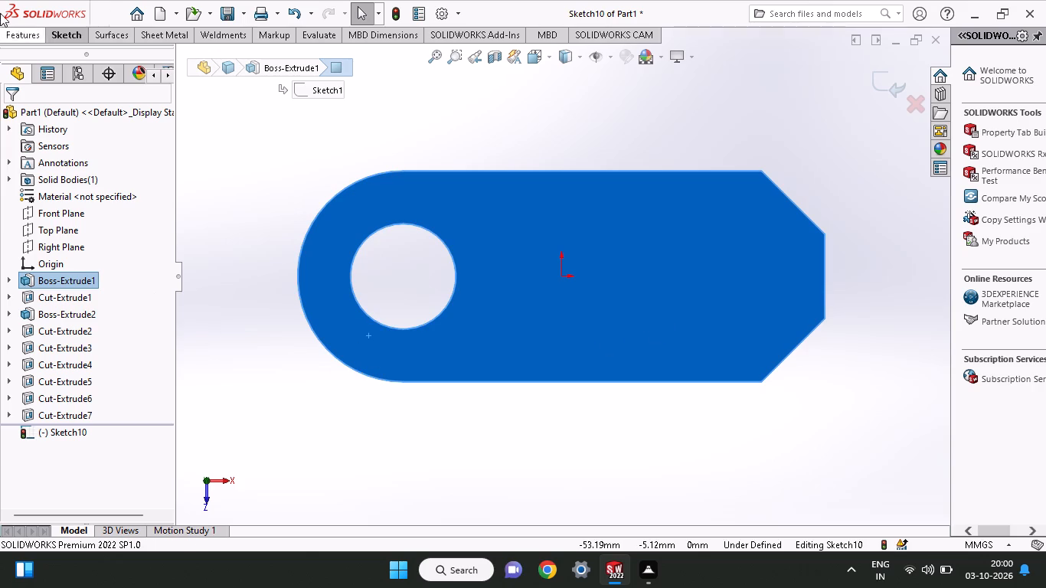
left_click(52, 28)
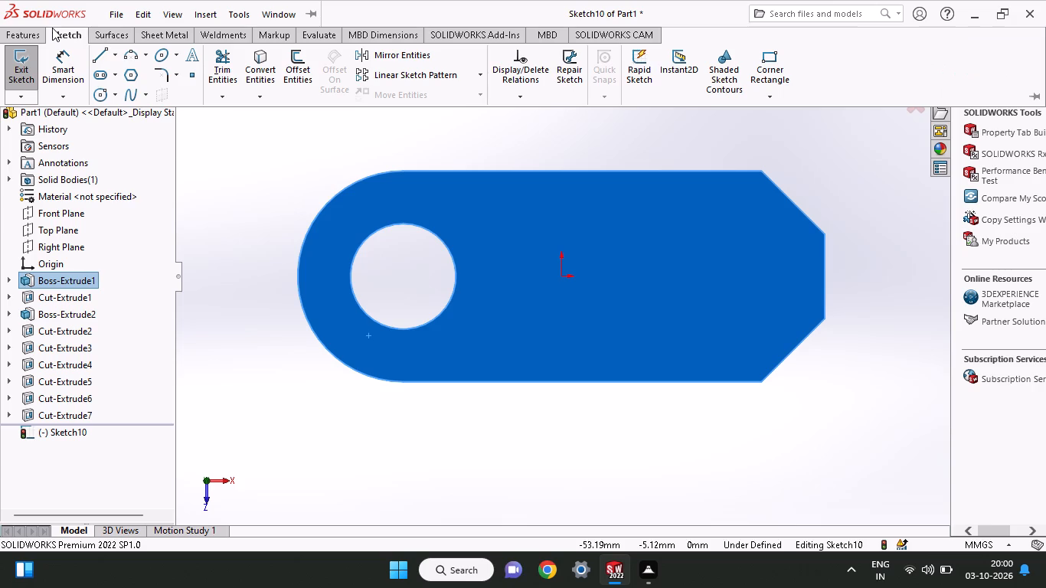
left_click(99, 94)
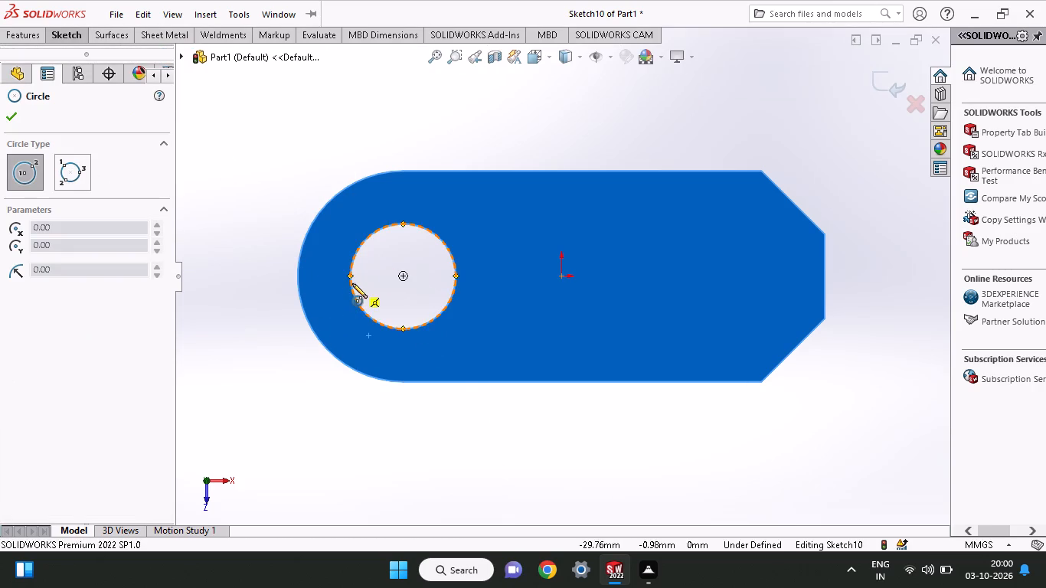
left_click(401, 275)
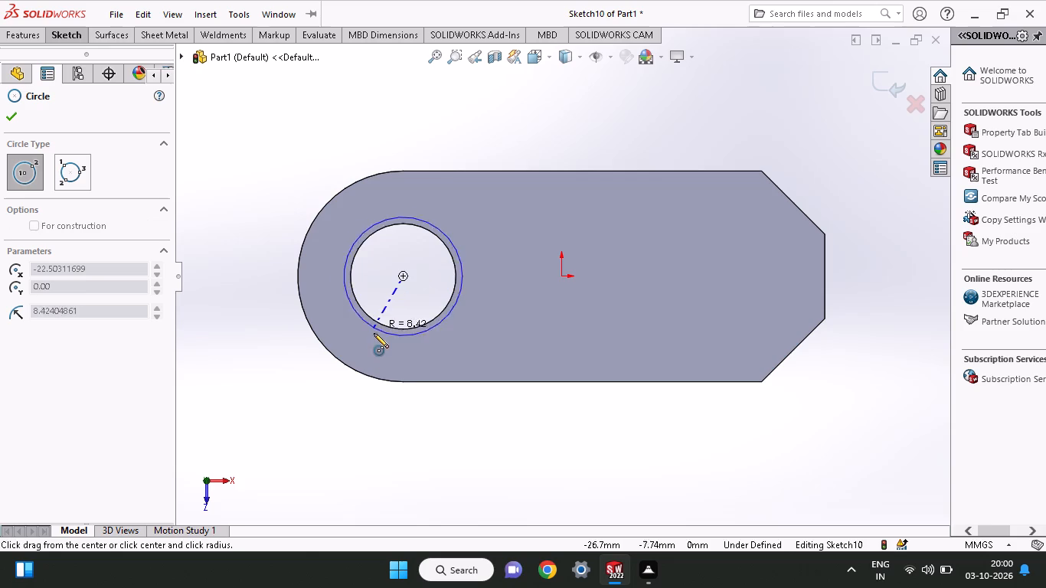
left_click(355, 374)
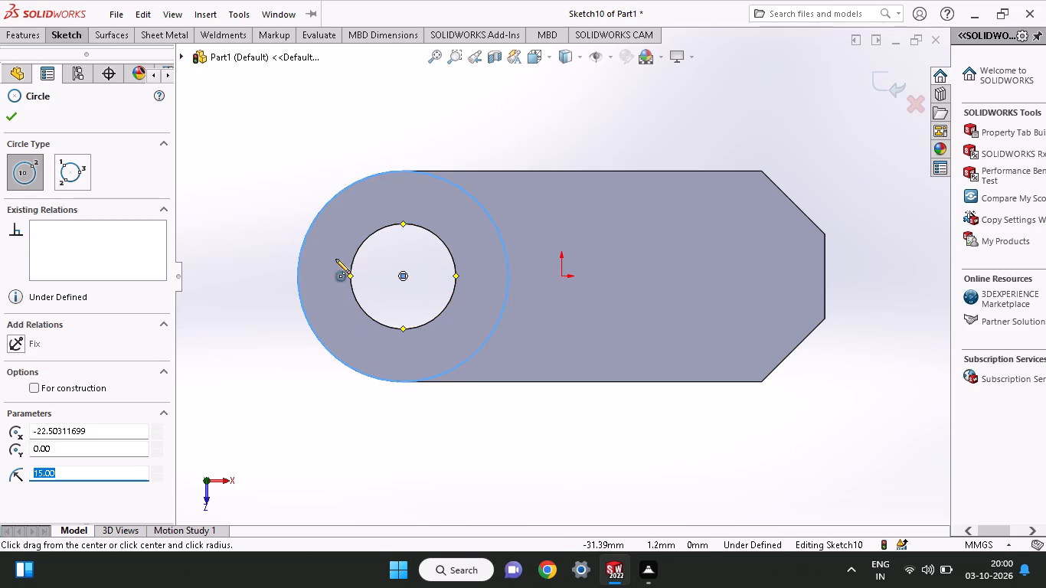
Boss-extrude the 15 mm radius circle Blind 10 mm outward from the arm's +Y face, merged with the body.
left_click(26, 34)
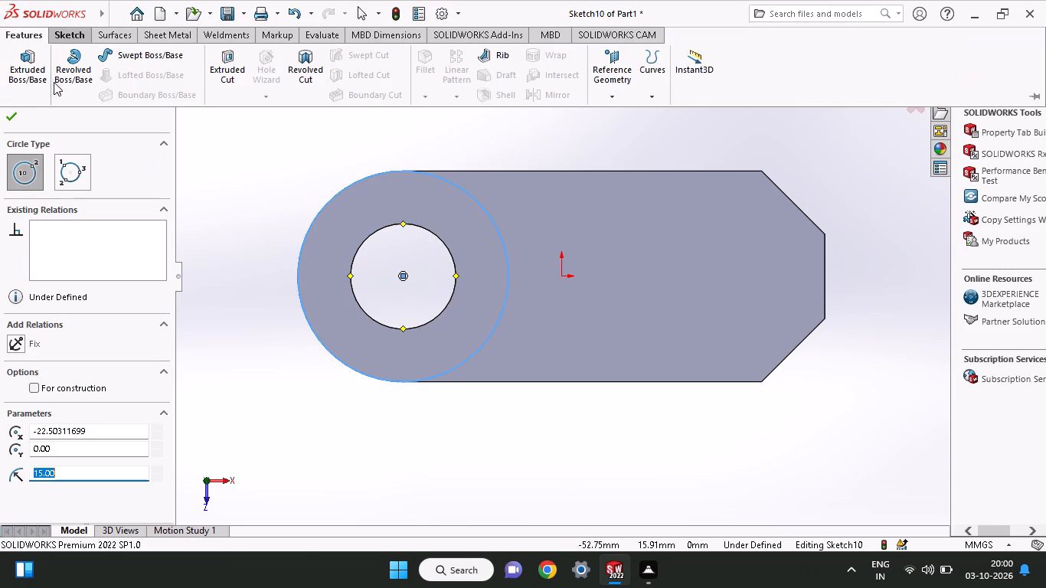
left_click(17, 73)
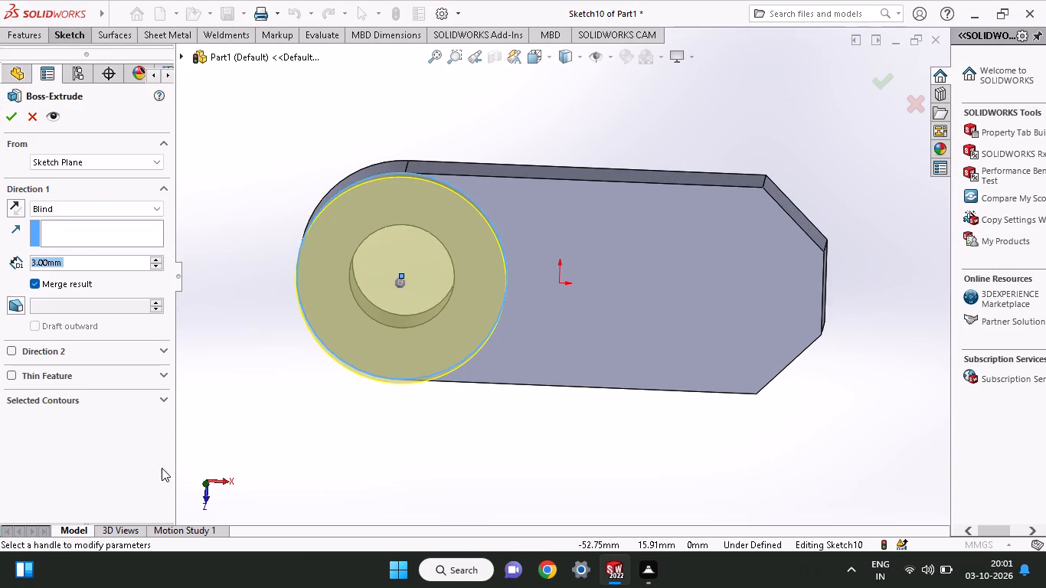
middle_click_drag(229, 351, 264, 177)
left_click_drag(78, 260, 0, 240)
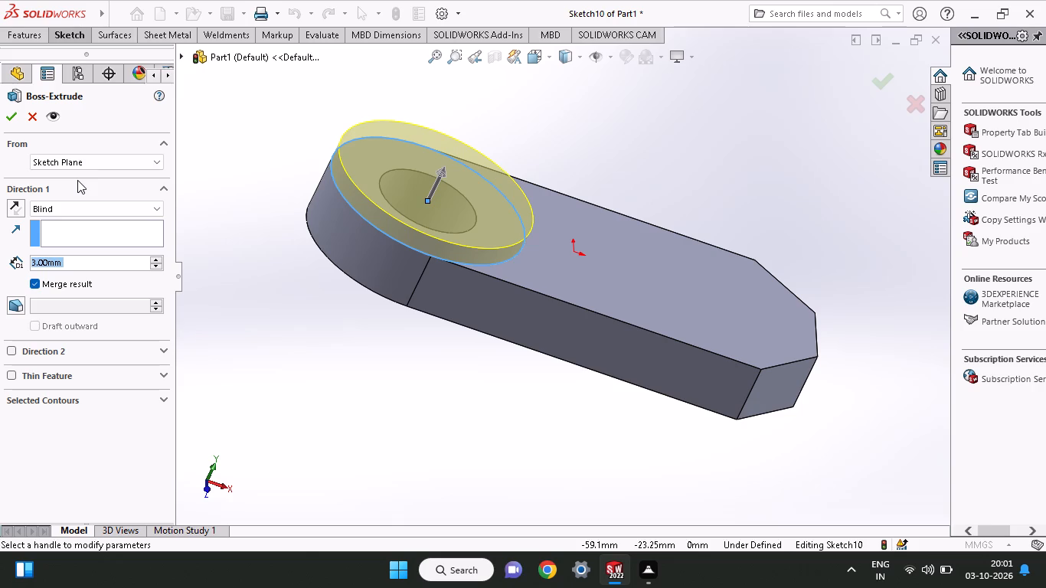
type("10")
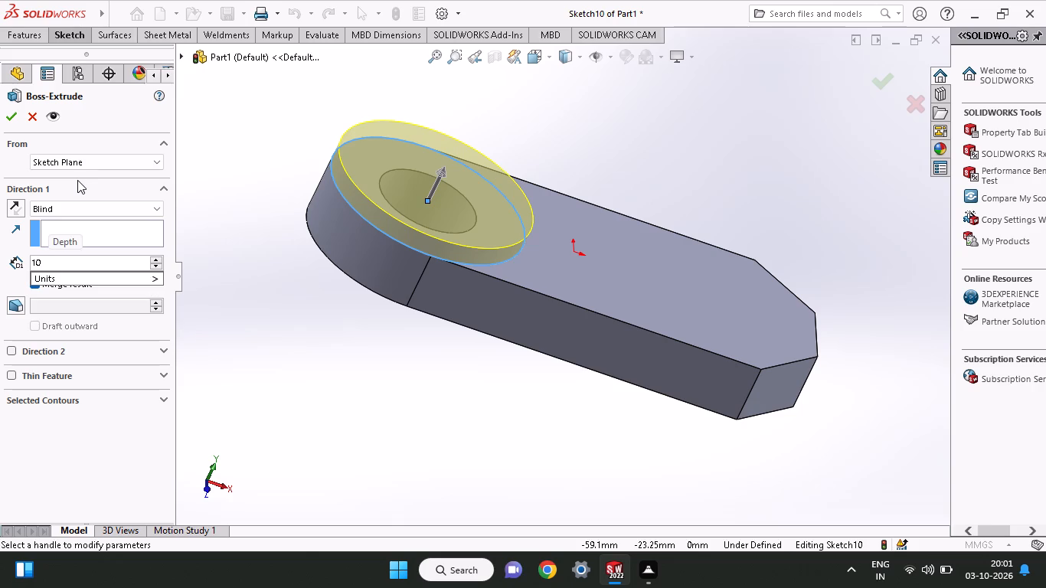
key("Return")
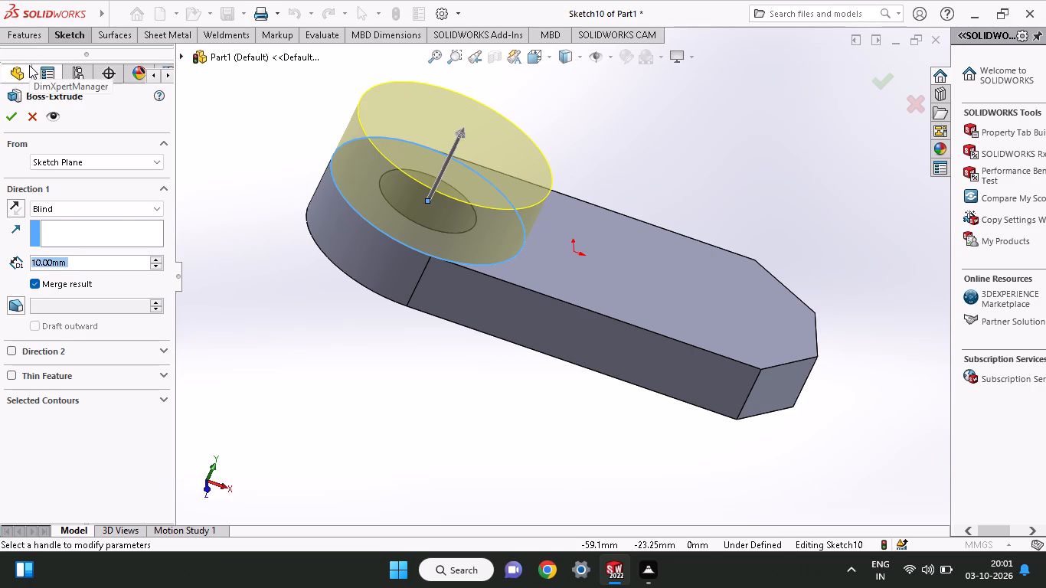
left_click(15, 113)
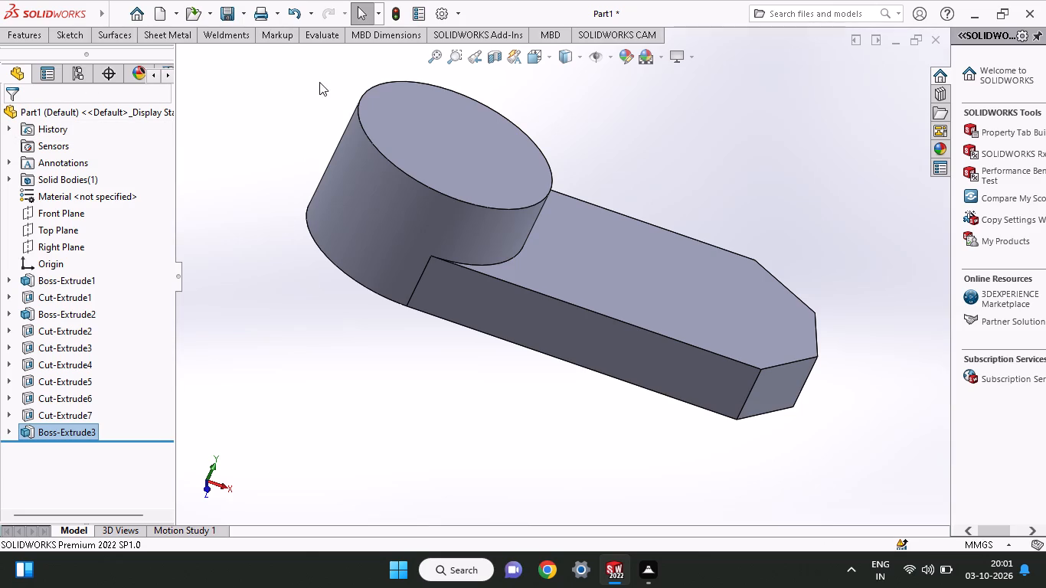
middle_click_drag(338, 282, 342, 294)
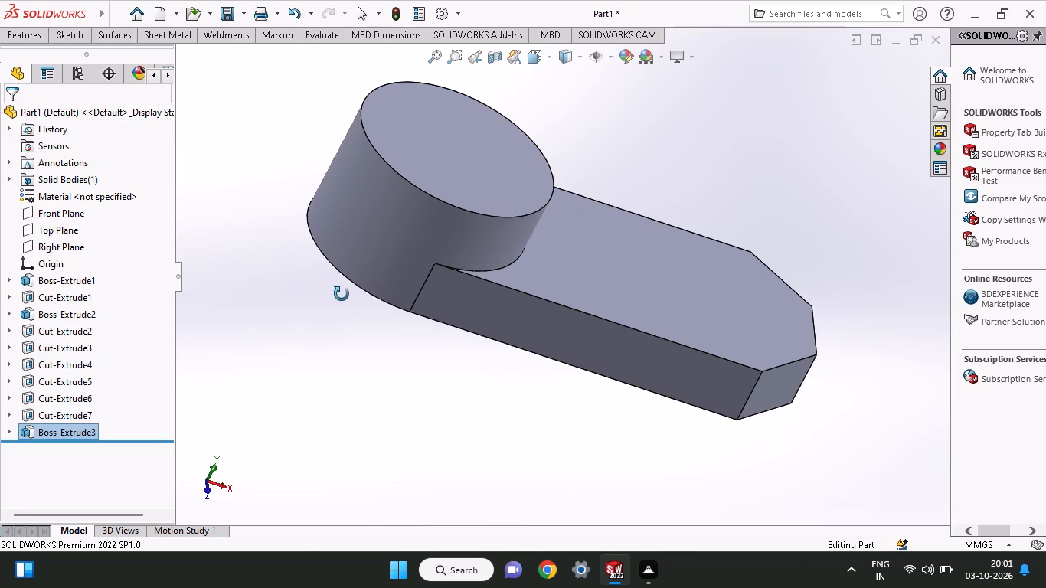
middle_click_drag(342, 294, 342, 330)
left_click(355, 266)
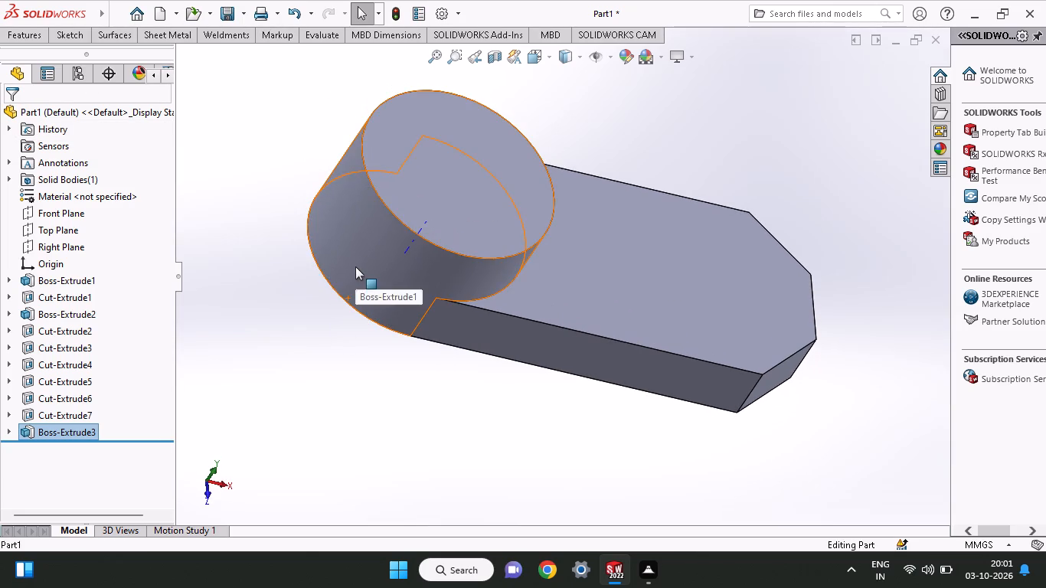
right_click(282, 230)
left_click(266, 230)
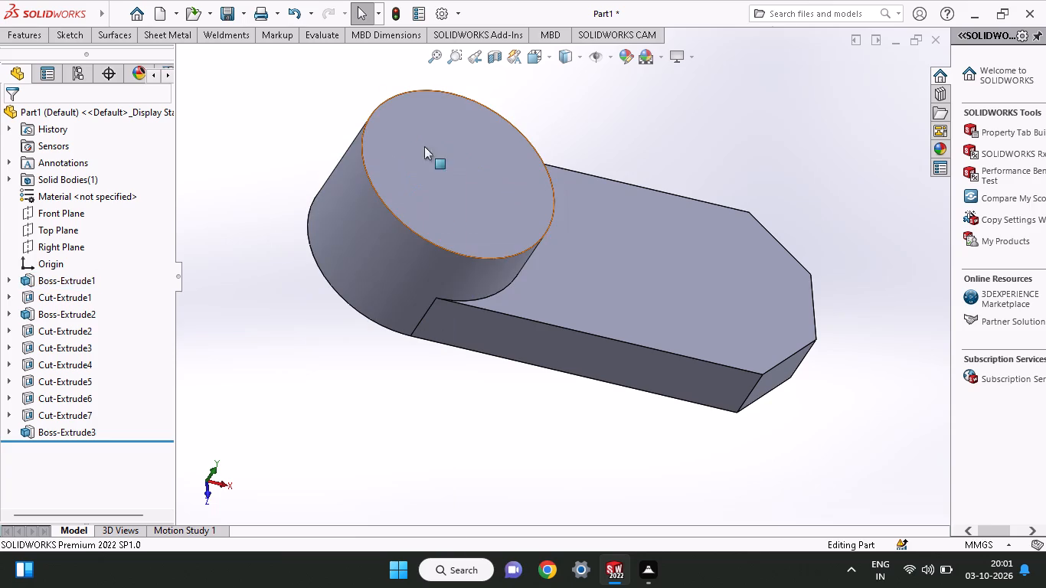
Sketch a circle of 15 mm radius on the boss's flat end face, concentric with it and matching its outer edge.
left_click(444, 140)
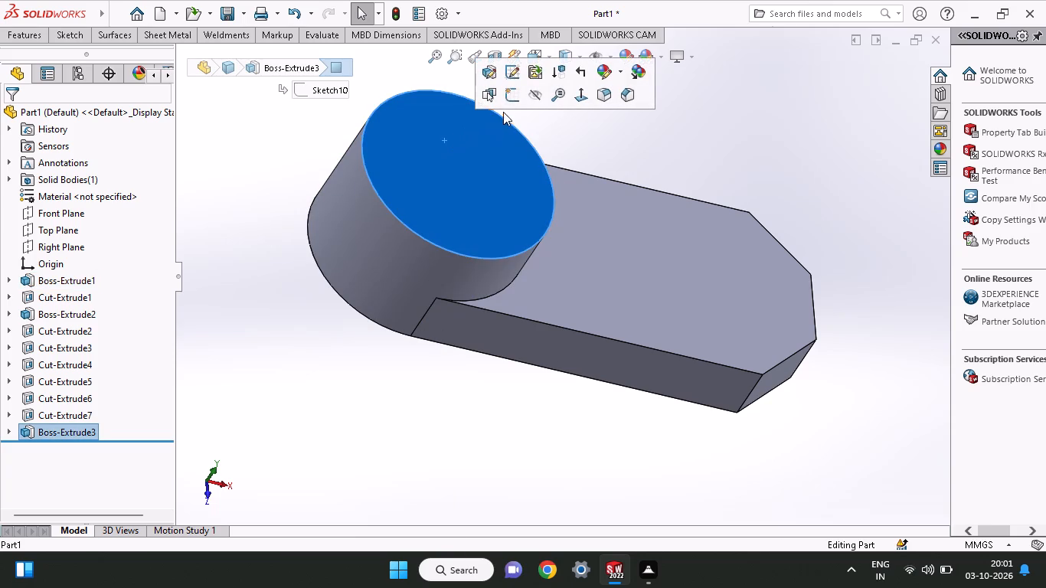
left_click(507, 102)
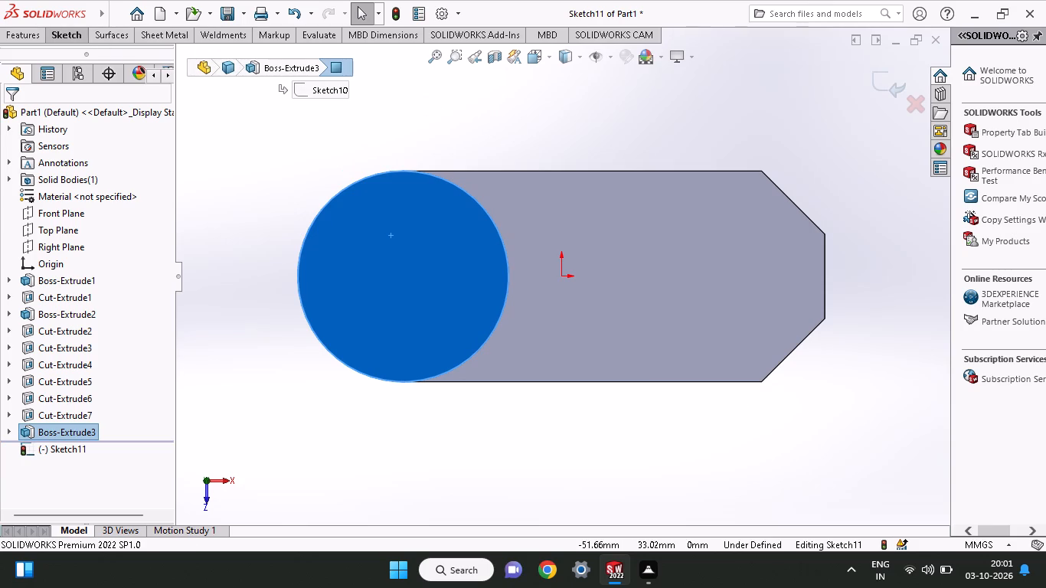
left_click(54, 34)
left_click(99, 96)
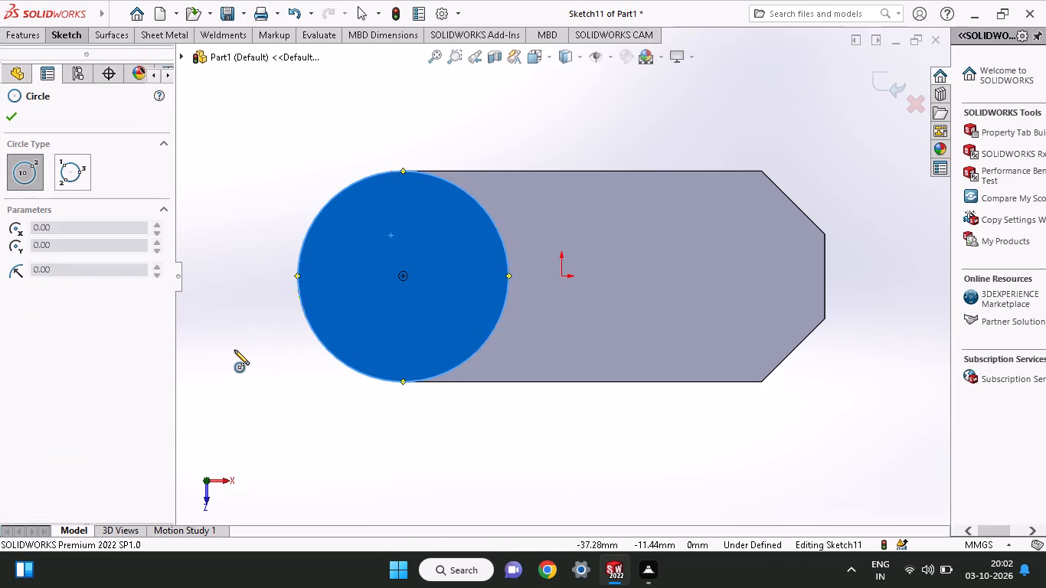
left_click(404, 276)
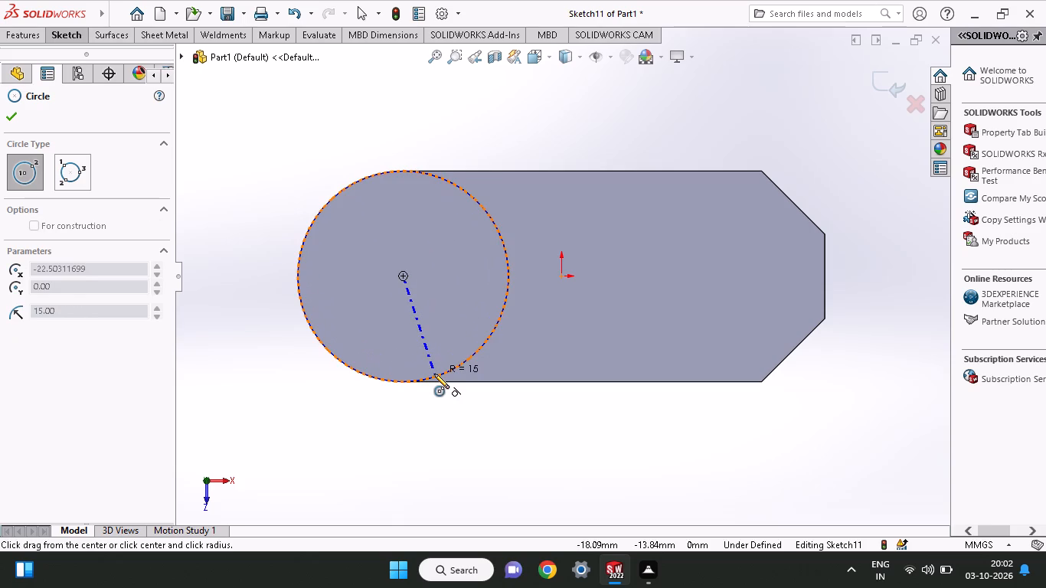
left_click(435, 374)
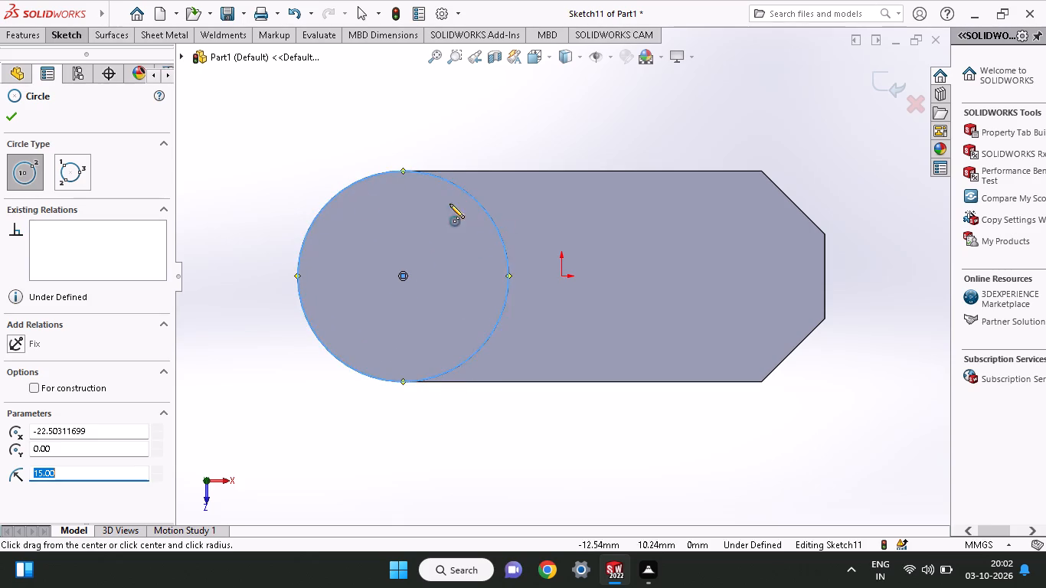
Boss-extrude the 15 mm radius circle Blind 10 mm outward from the boss's end face, merged with the body.
left_click(36, 28)
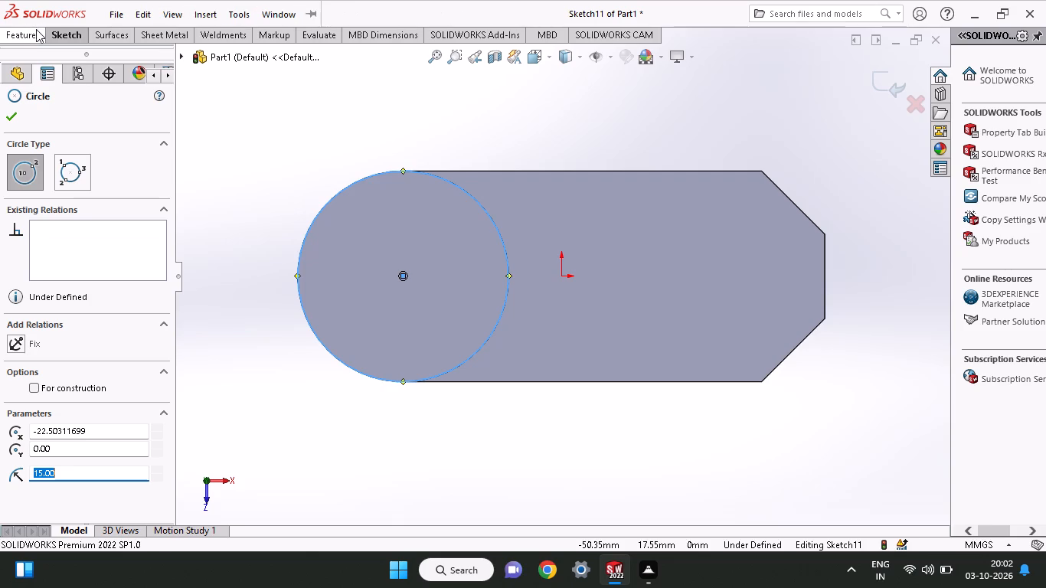
left_click(11, 63)
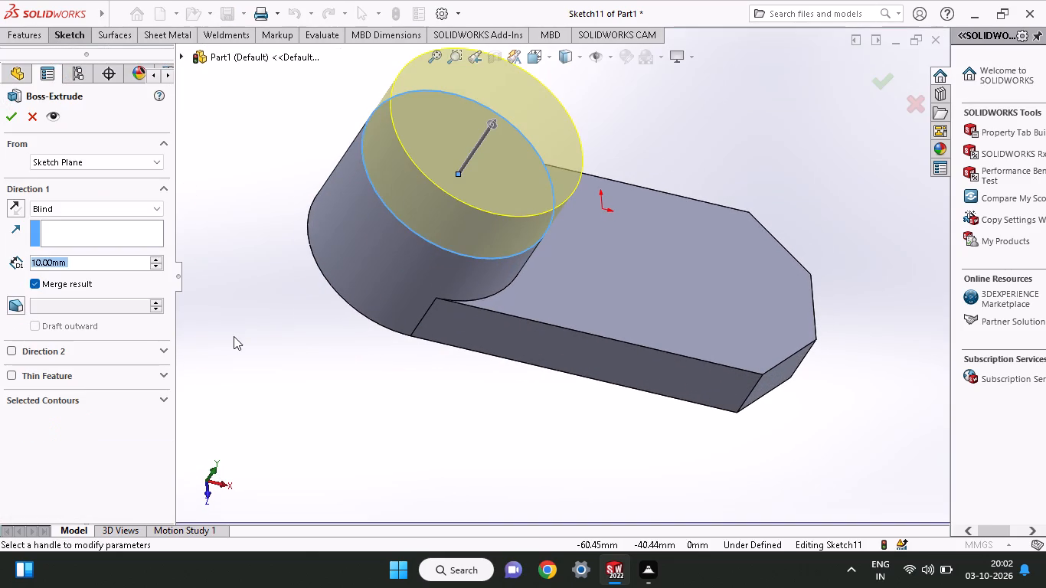
left_click(3, 112)
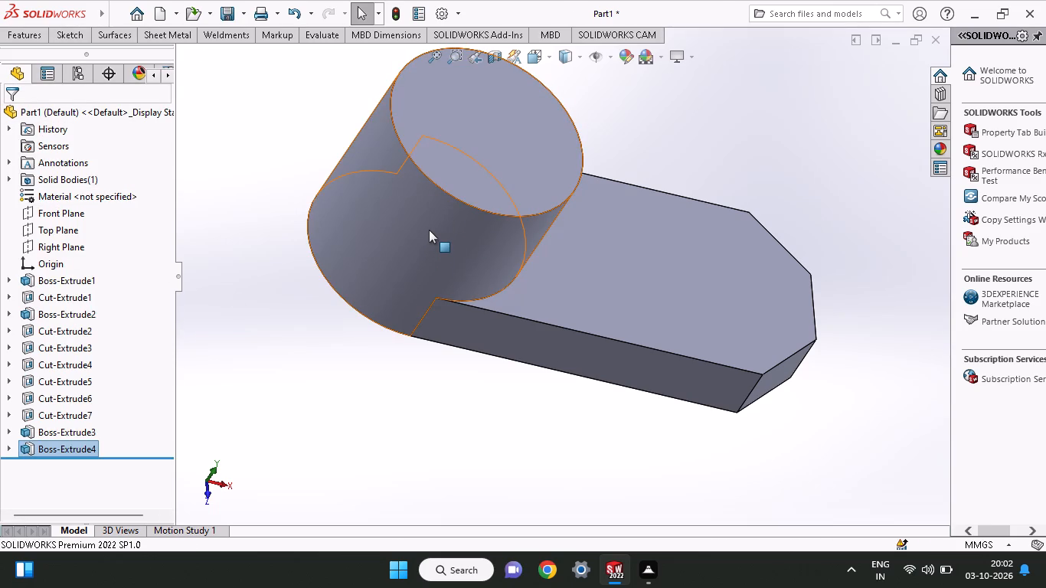
Sketch another 15 mm radius circle on the extended boss's end face, concentric with it and matching its outer edge.
middle_click_drag(429, 230, 428, 262)
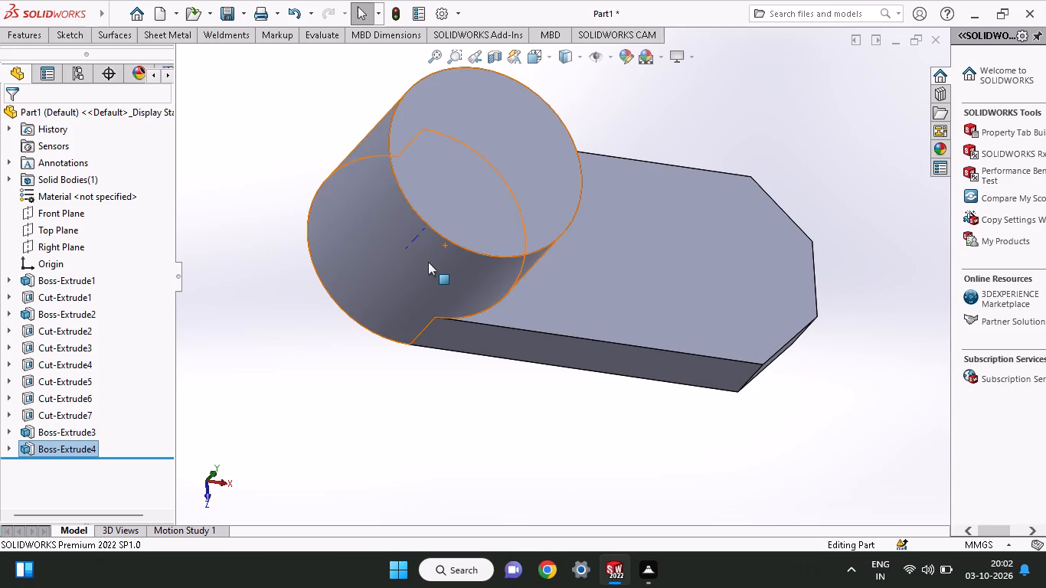
middle_click_drag(428, 262, 410, 382)
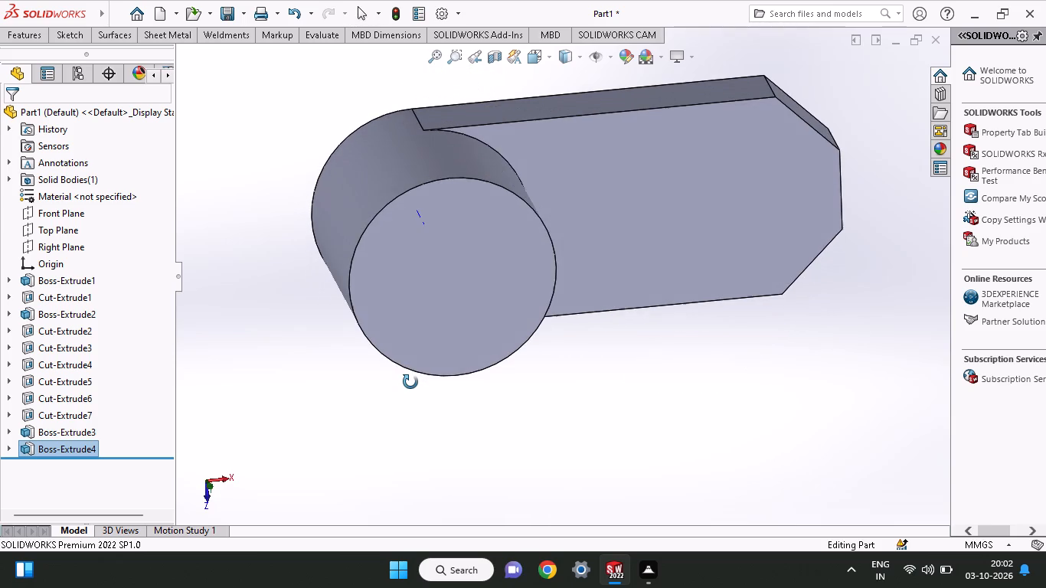
middle_click_drag(410, 382, 412, 222)
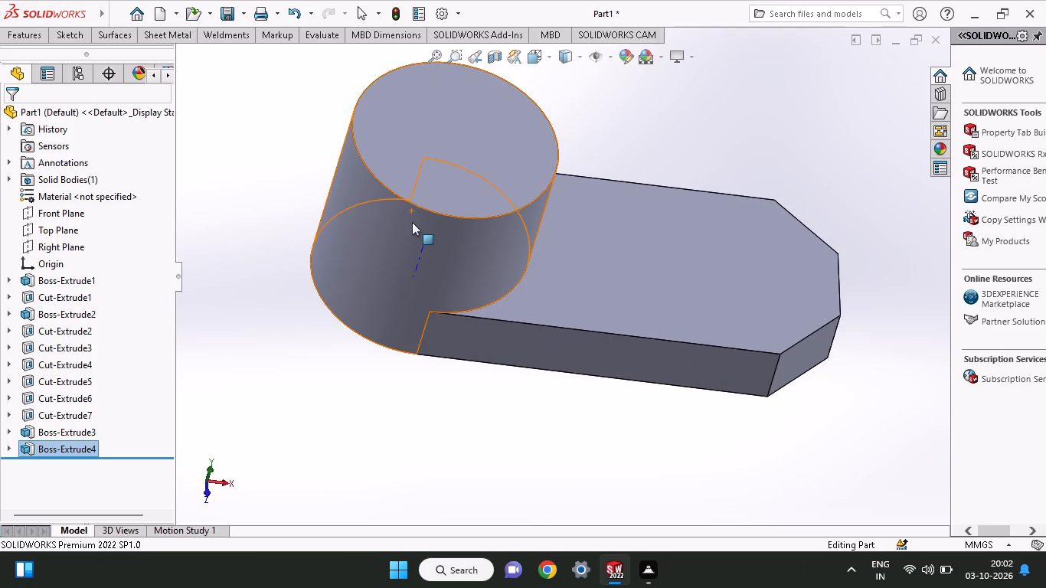
middle_click_drag(412, 222, 410, 269)
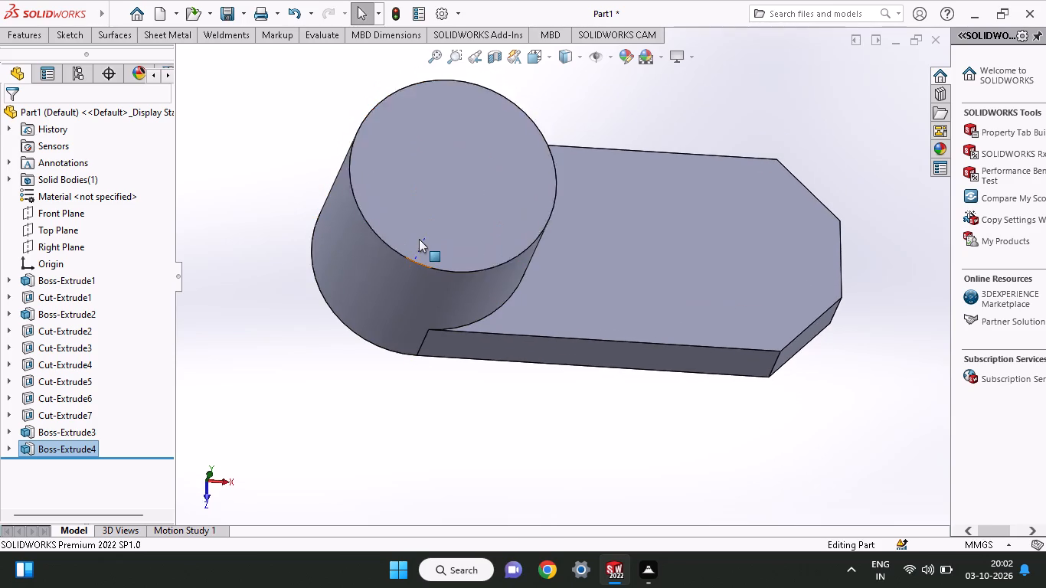
left_click(419, 239)
left_click(486, 201)
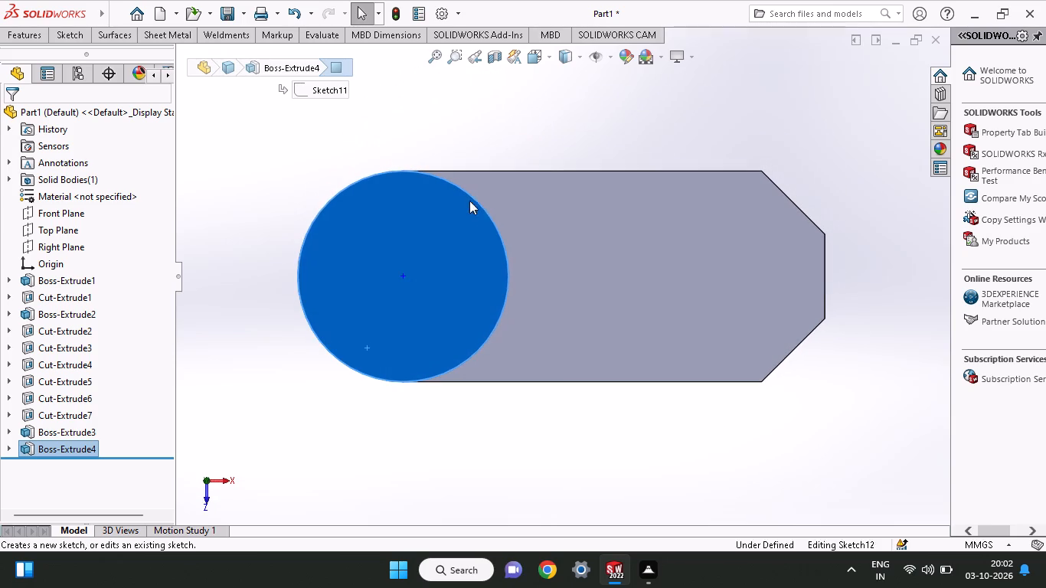
left_click(77, 26)
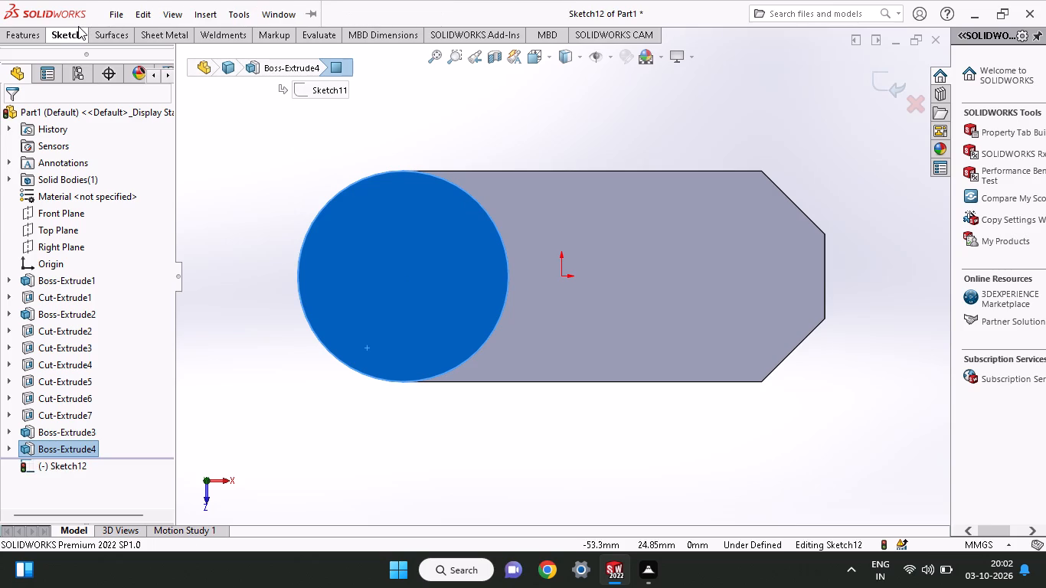
left_click(78, 32)
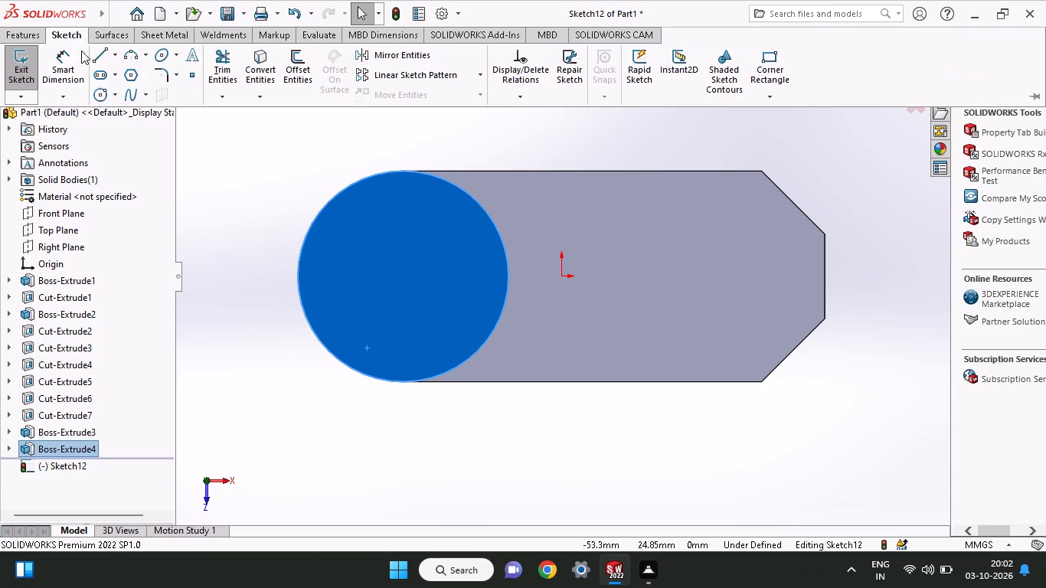
left_click(103, 100)
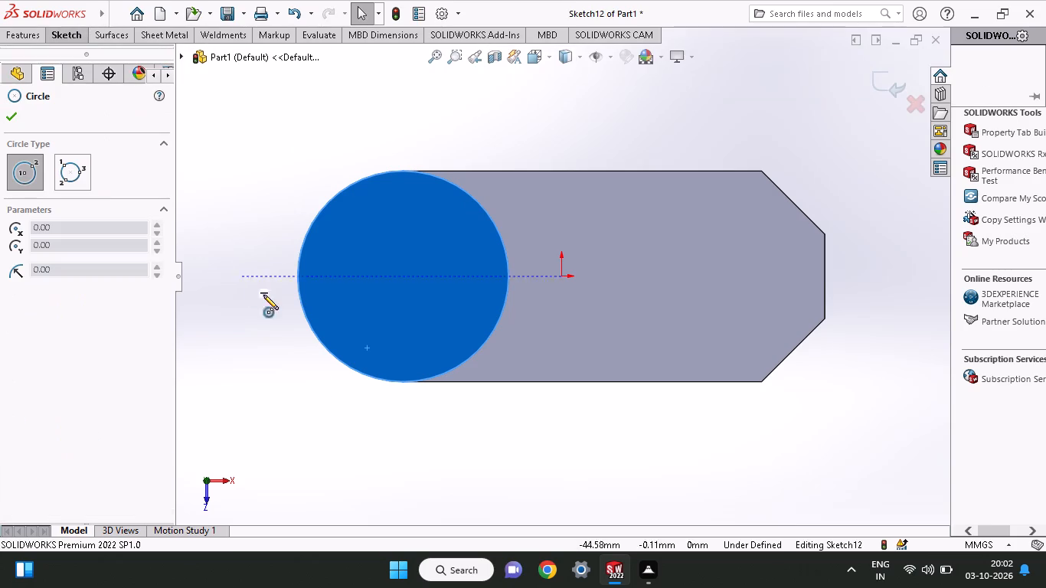
left_click(406, 276)
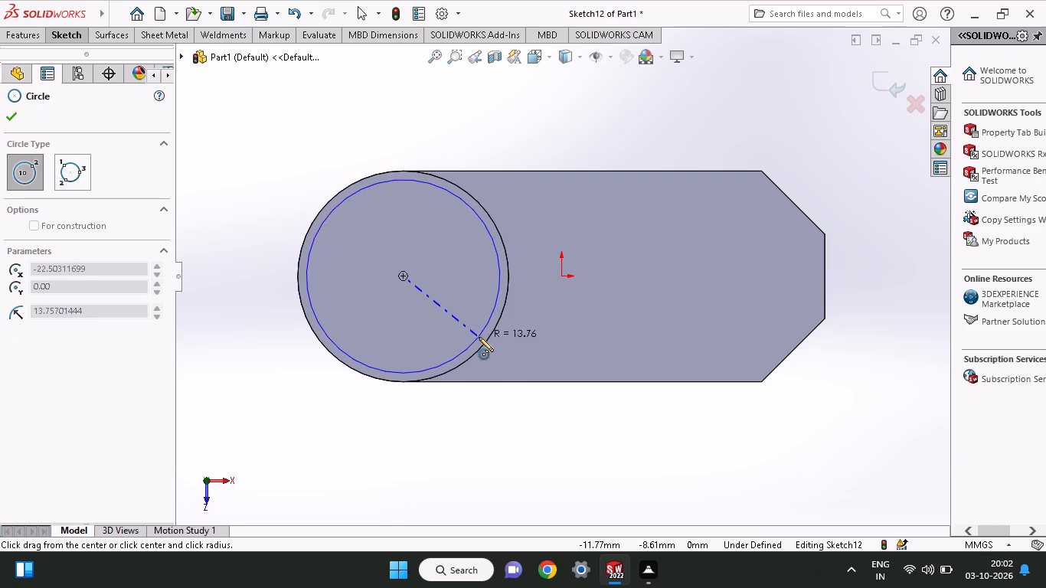
left_click(481, 341)
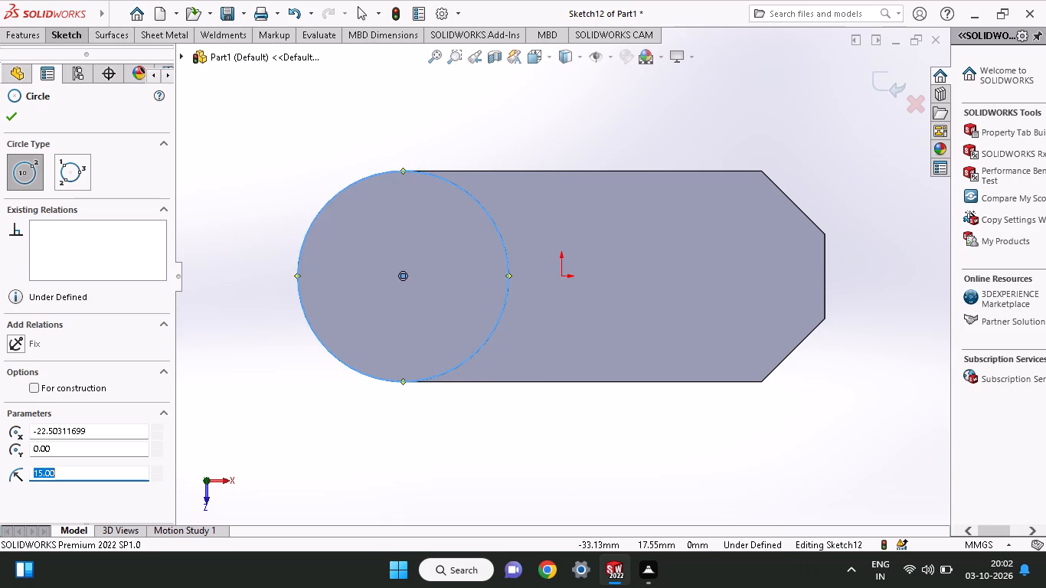
Boss-extrude the new circle Blind 1 mm outward from the boss's end face, merged with the body.
left_click(3, 38)
left_click(11, 73)
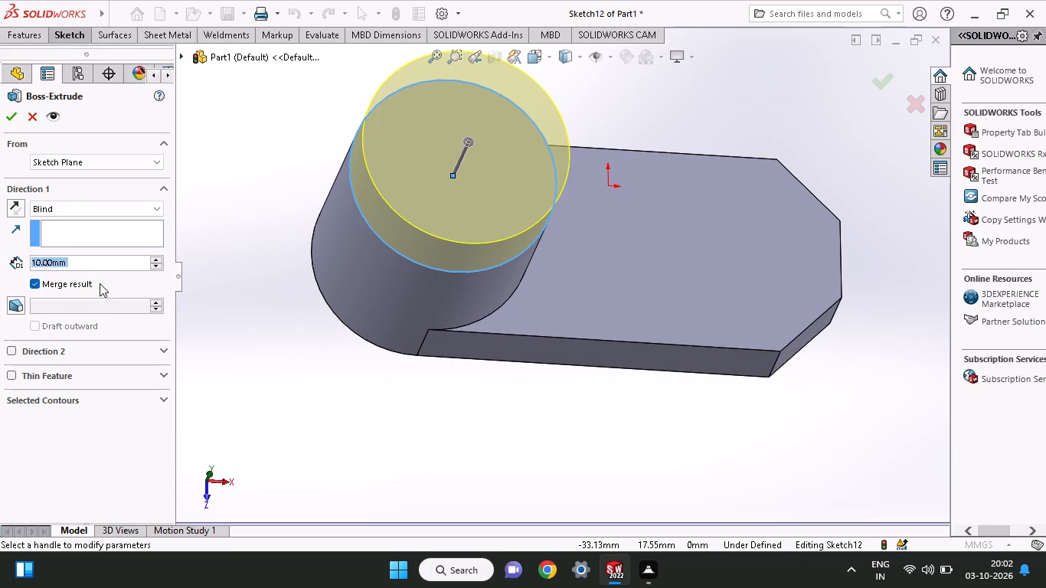
key("1")
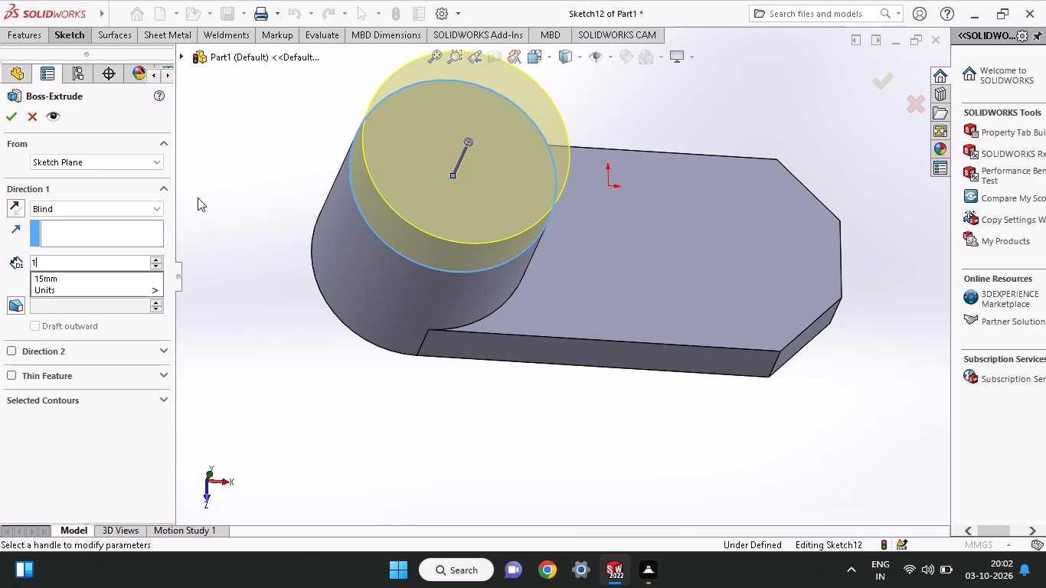
key("Return")
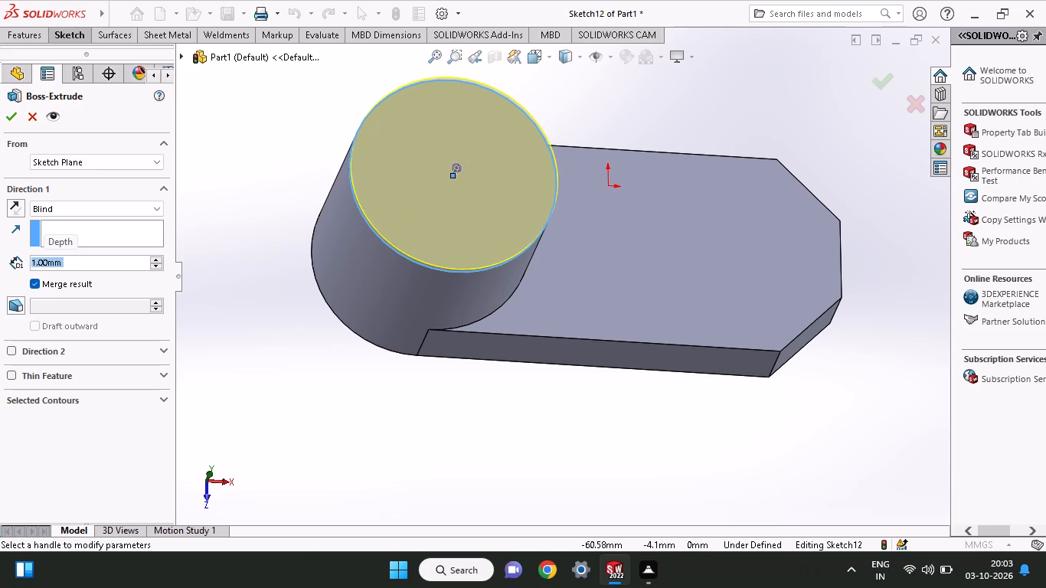
left_click(15, 119)
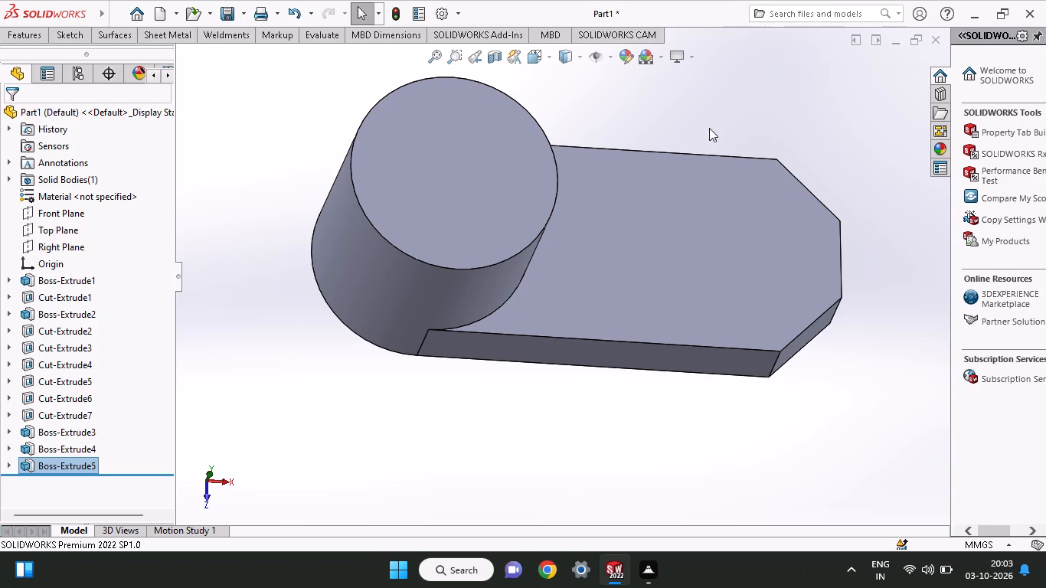
Sketch a circle of 7.5 mm radius on the floor of the arm's hole, concentric with the hole and matching its edge.
middle_click_drag(480, 309, 606, 161)
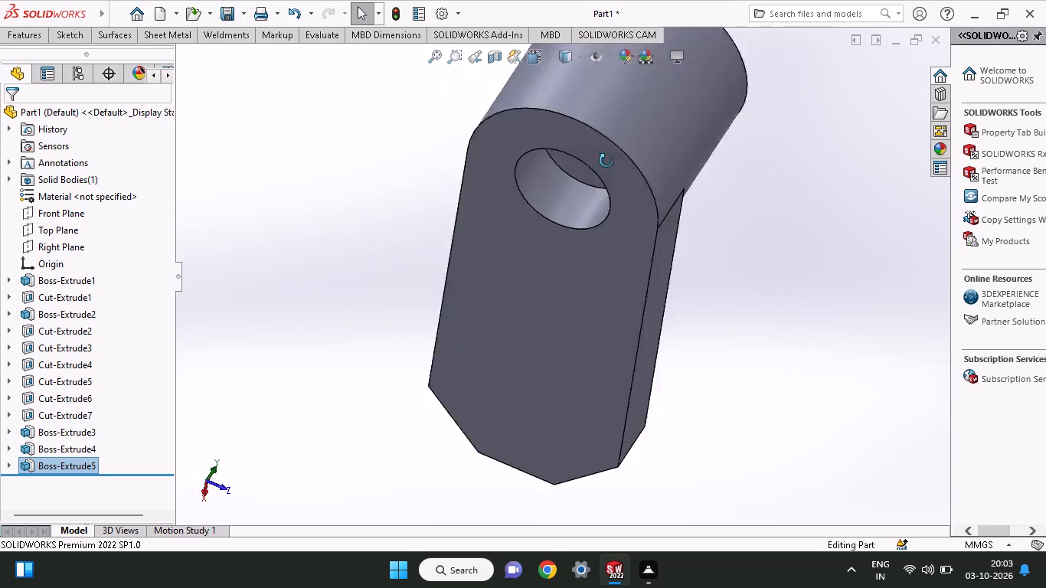
middle_click_drag(606, 161, 673, 78)
left_click(691, 98)
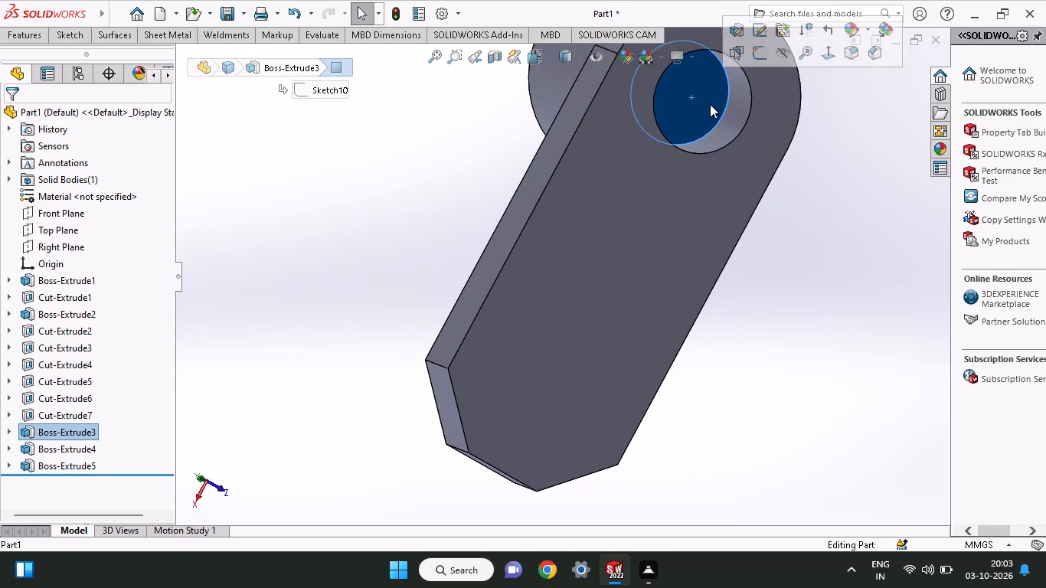
left_click(757, 58)
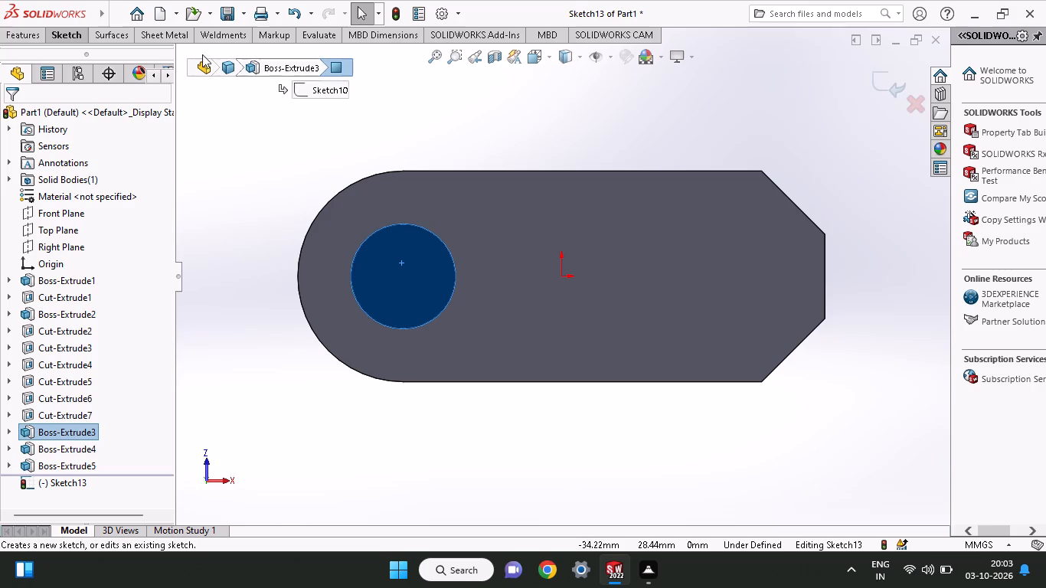
left_click(69, 39)
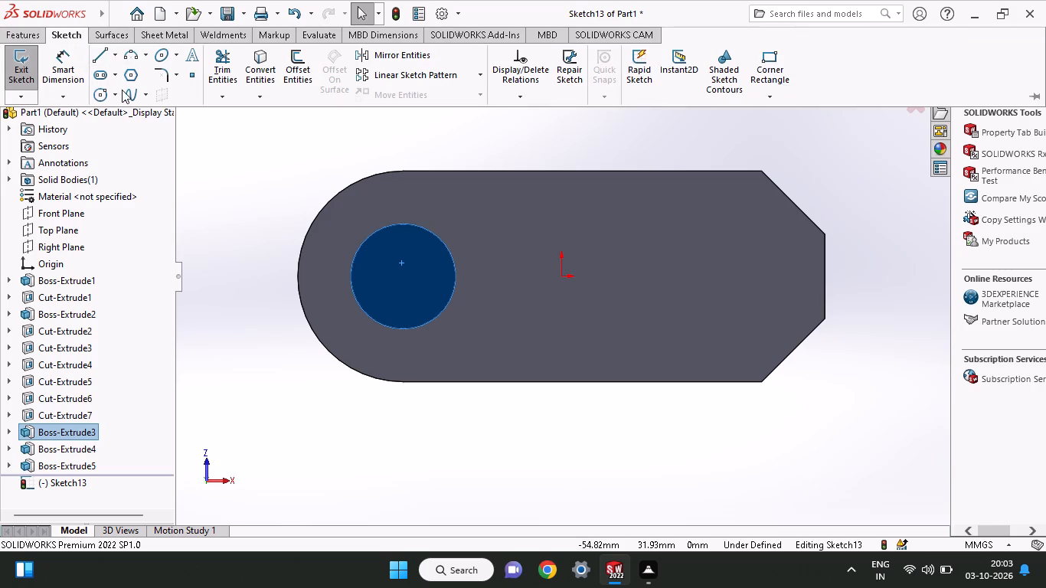
left_click(102, 93)
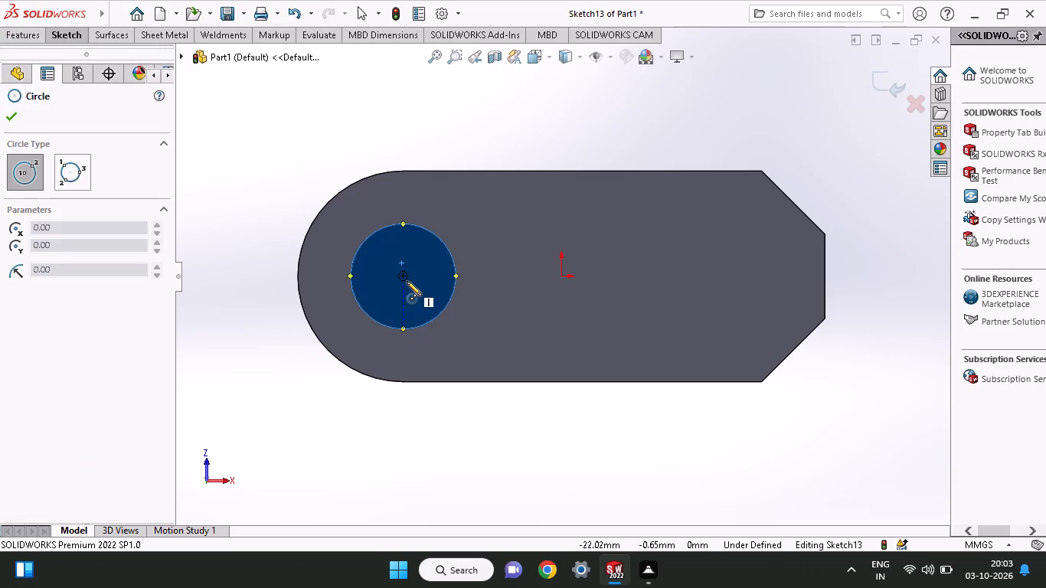
left_click(404, 278)
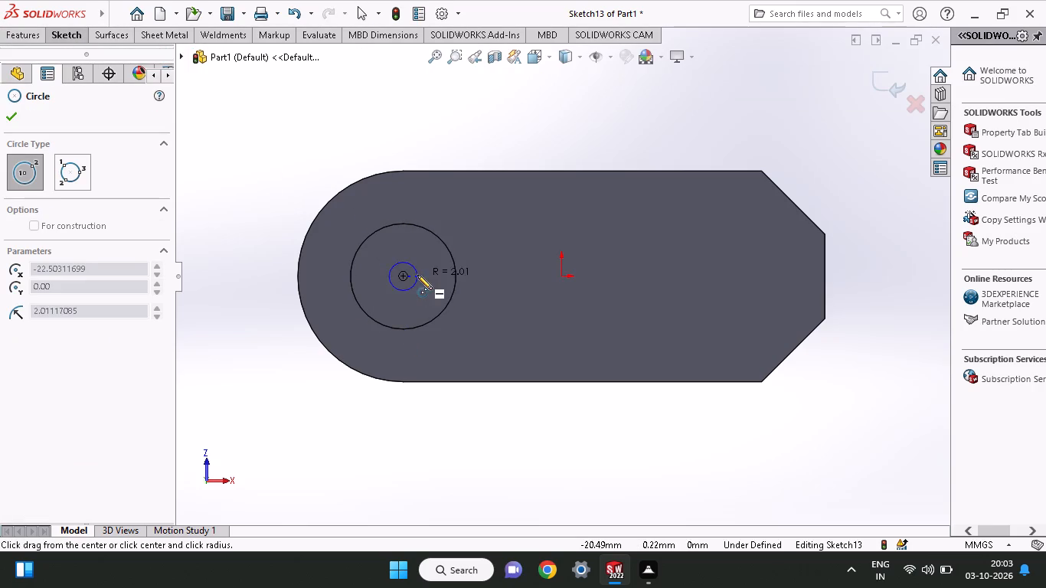
left_click(449, 253)
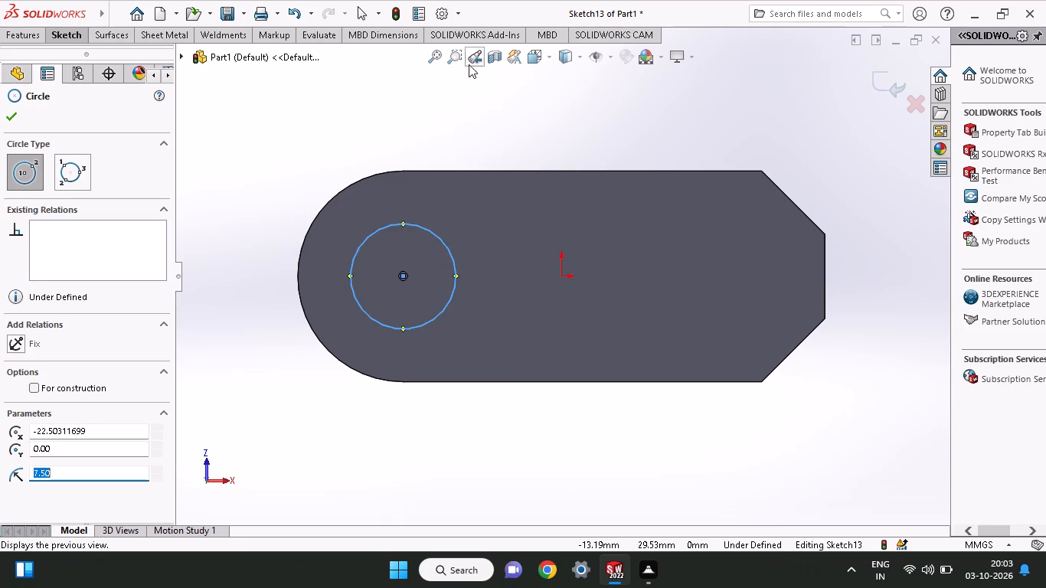
Cut-extrude the 7.5 mm radius circle Blind 1 mm from the hole's floor into the boss.
left_click(17, 37)
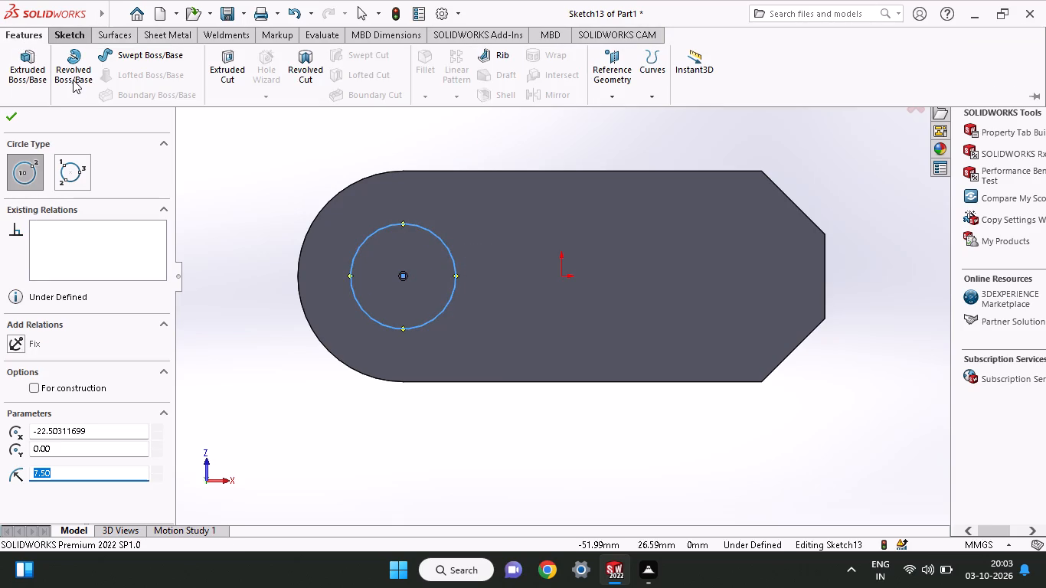
left_click(244, 83)
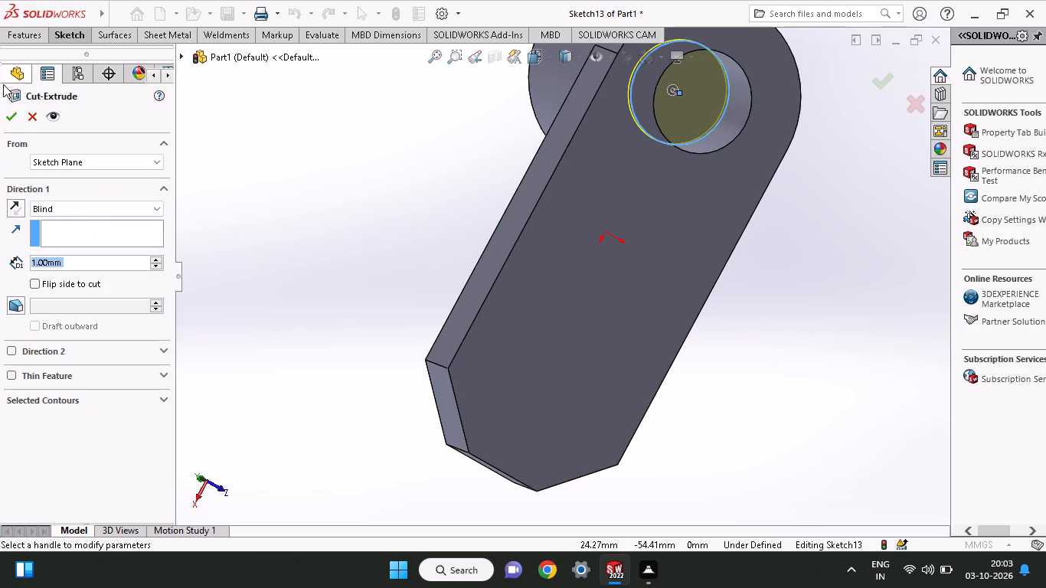
left_click(10, 113)
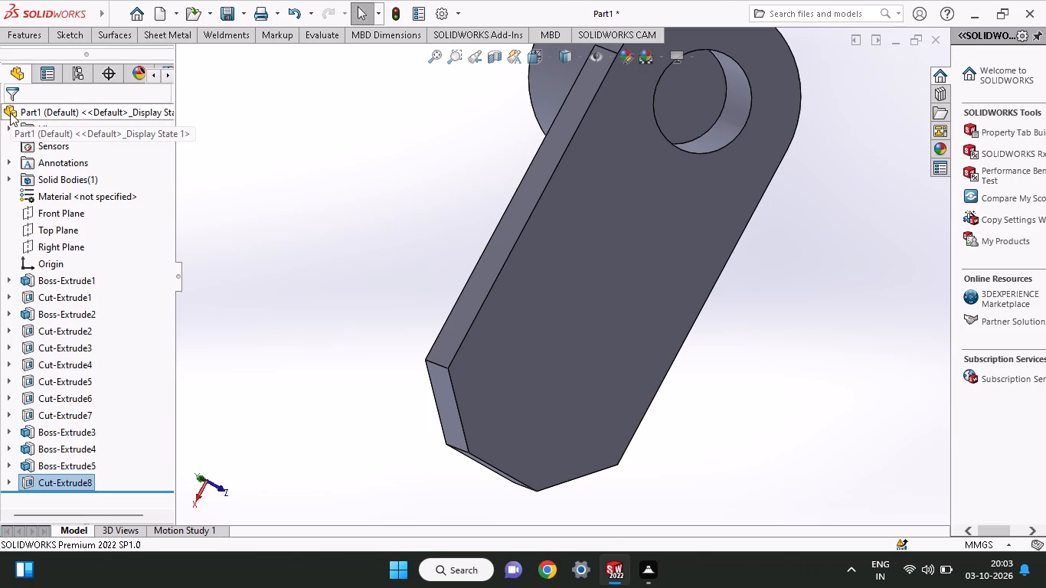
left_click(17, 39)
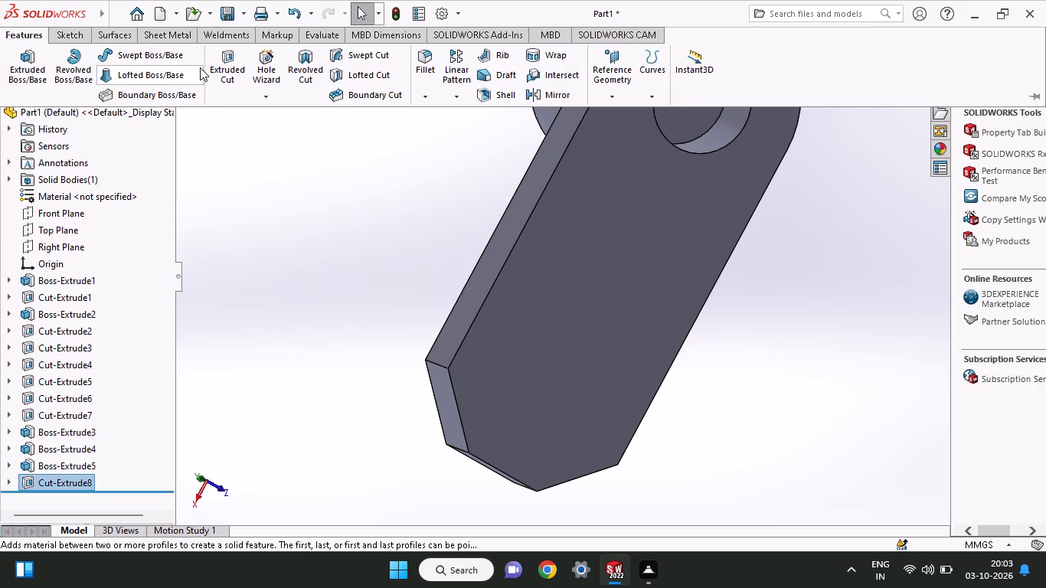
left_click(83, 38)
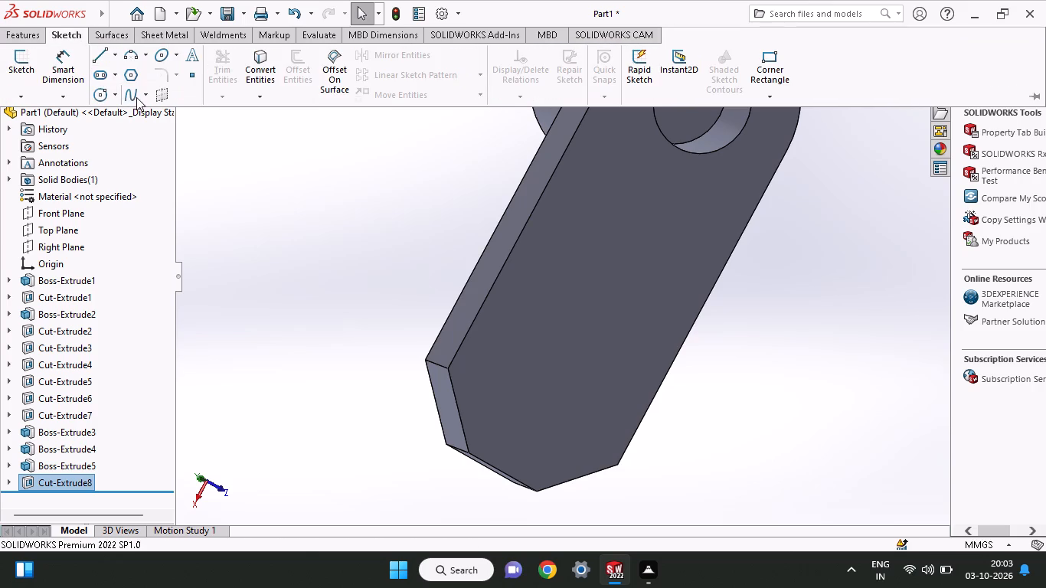
Sketch a 7.5 mm radius circle on the deepened hole's floor, concentric with the hole and matching its edge.
left_click(100, 89)
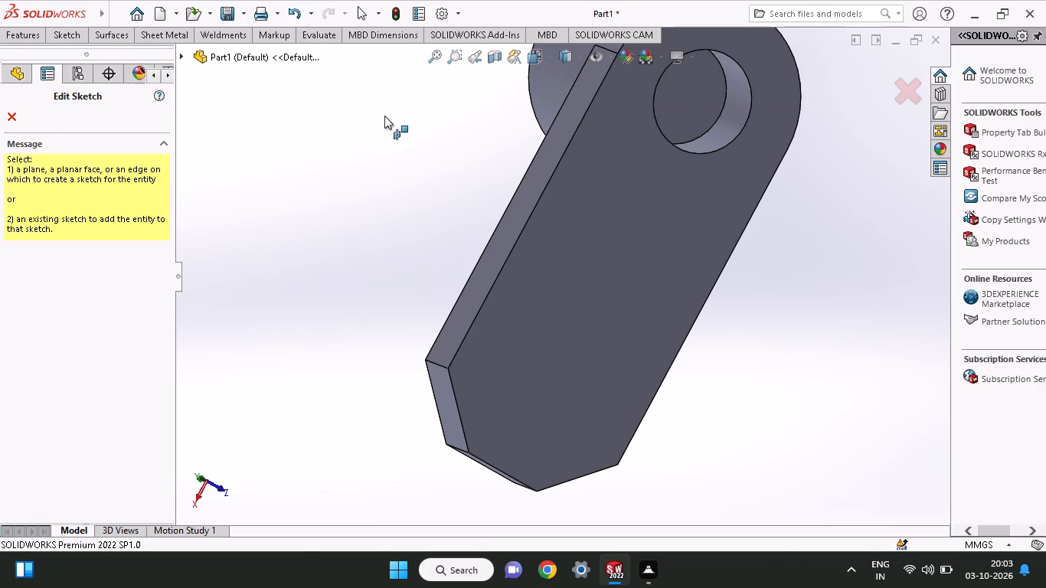
left_click(711, 106)
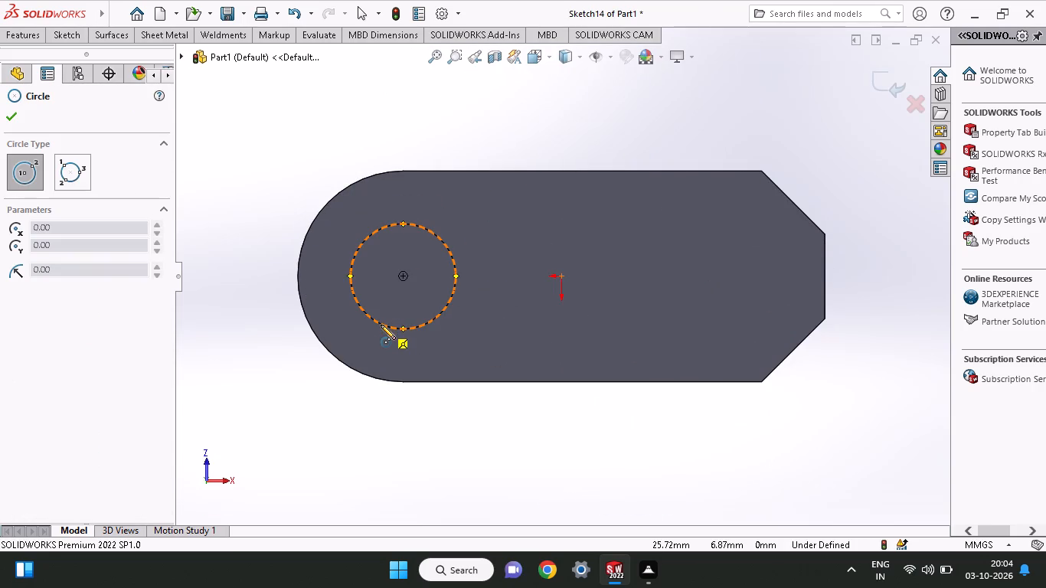
left_click(404, 276)
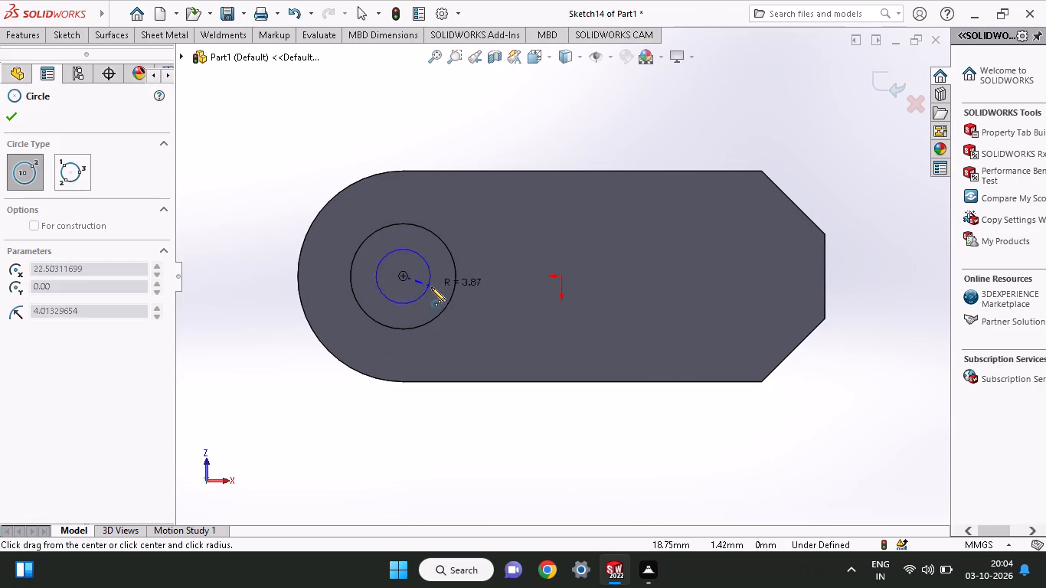
left_click(451, 303)
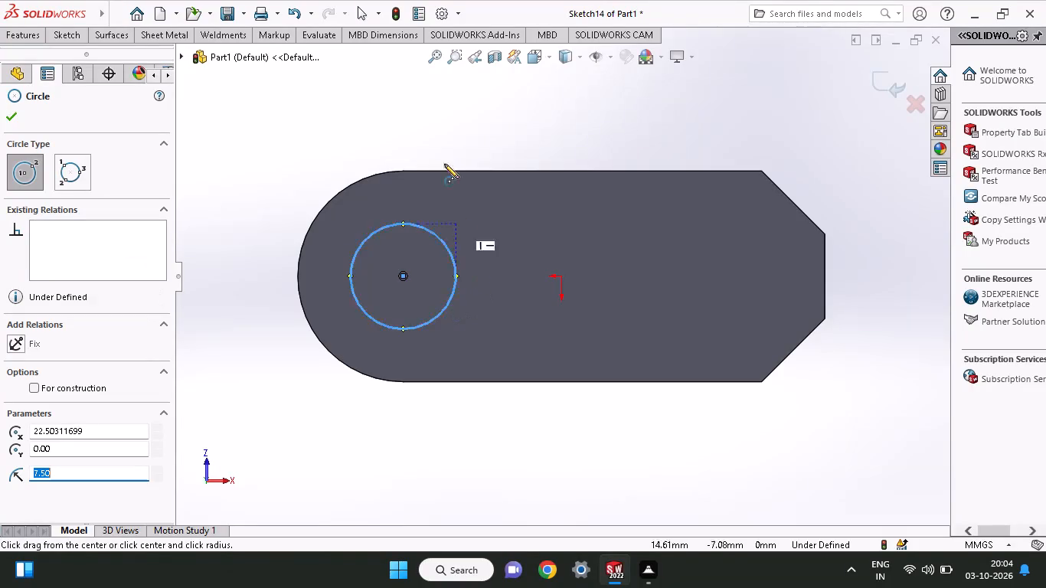
Cut-extrude the 7.5 mm radius circle Blind 10 mm from the hole's floor into the boss.
left_click(29, 38)
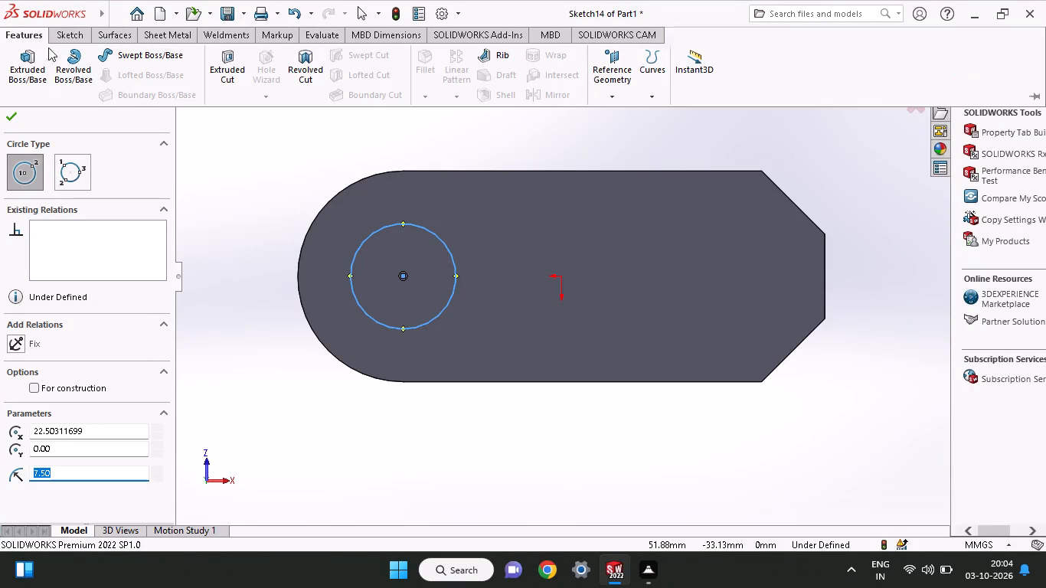
left_click(243, 72)
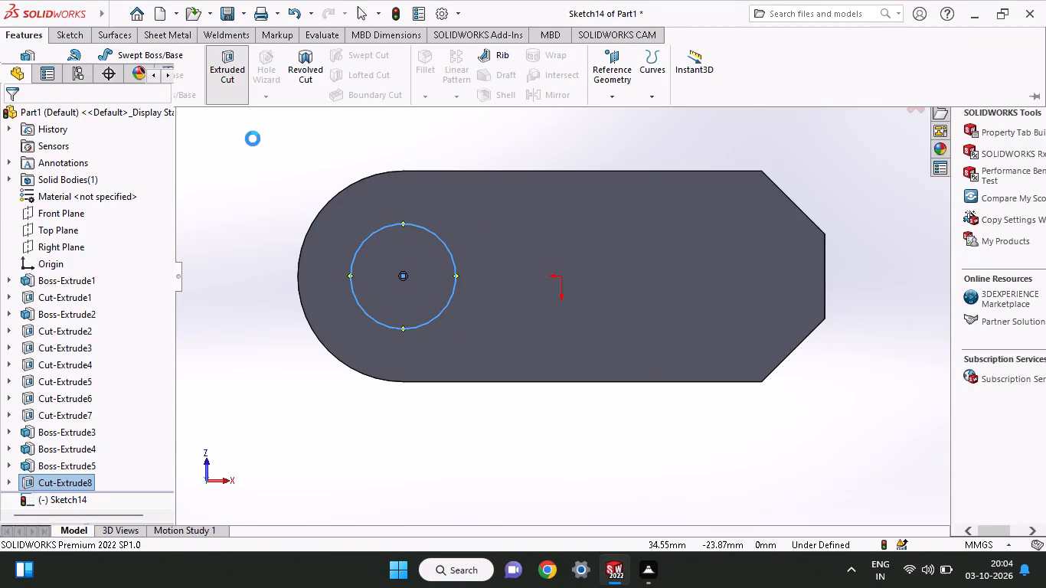
middle_click_drag(253, 141, 259, 202)
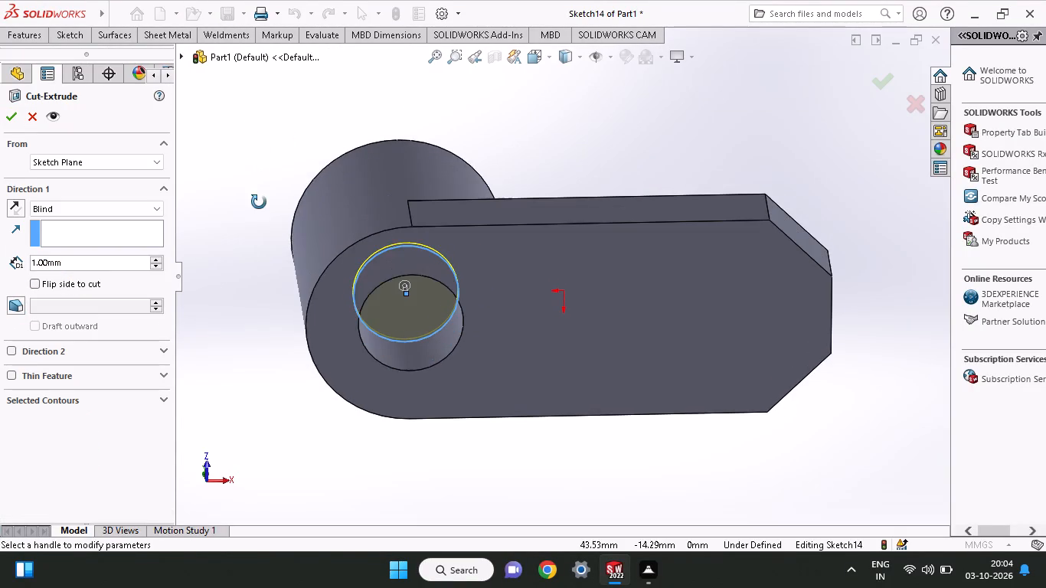
middle_click_drag(259, 202, 259, 218)
left_click_drag(65, 259, 28, 259)
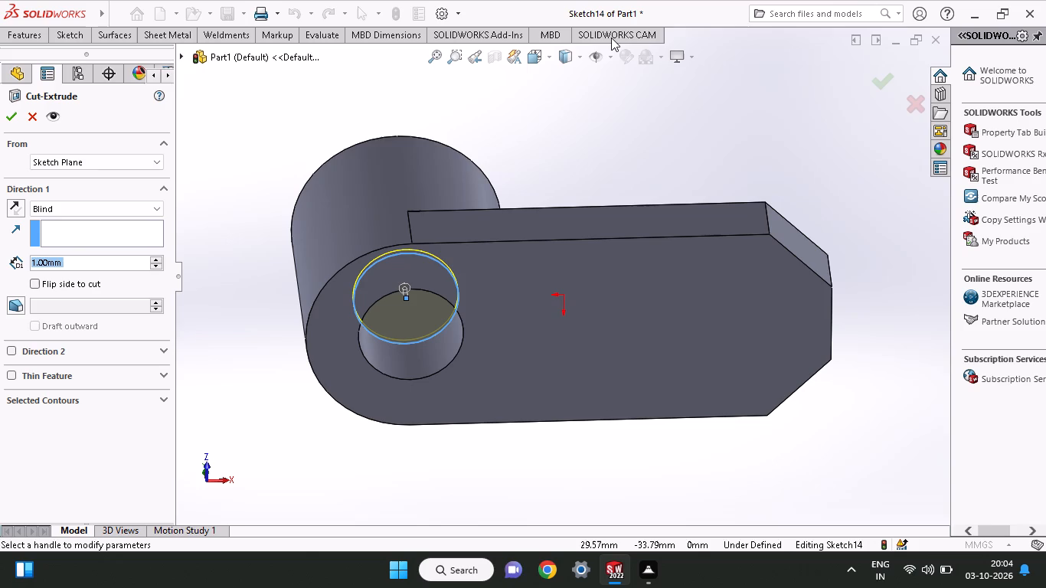
type("10")
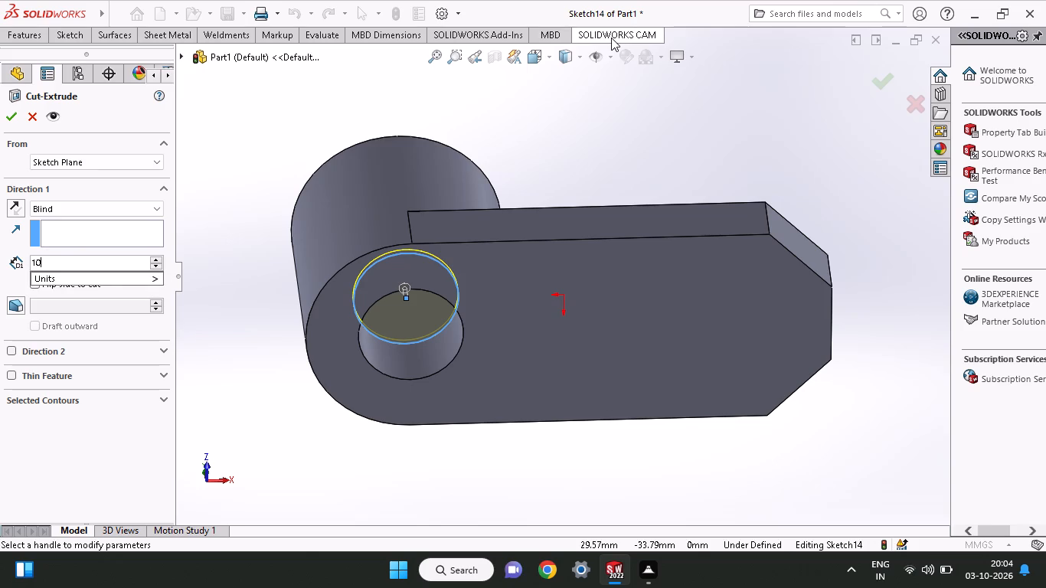
key("Return")
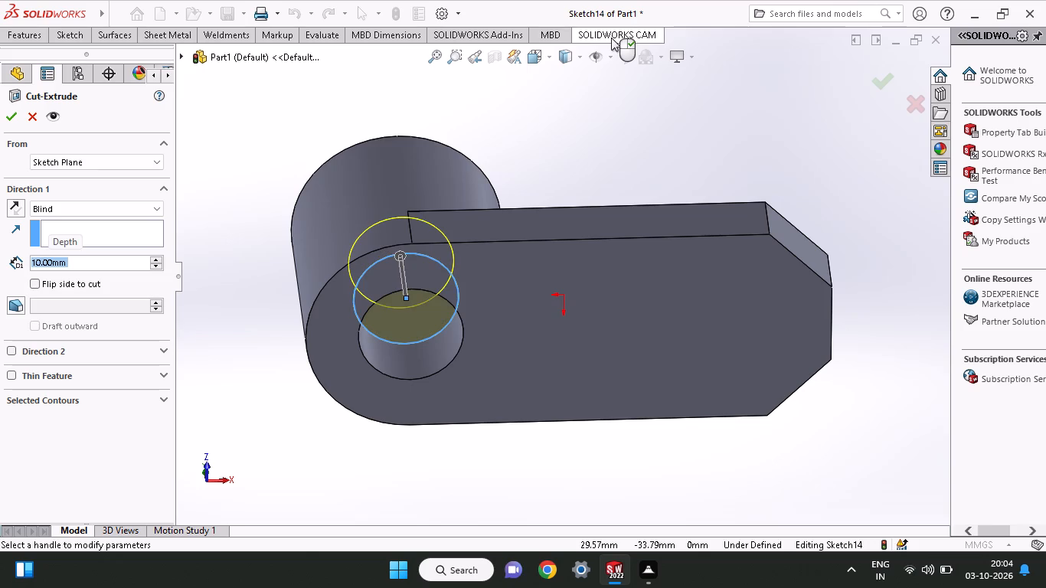
left_click(7, 115)
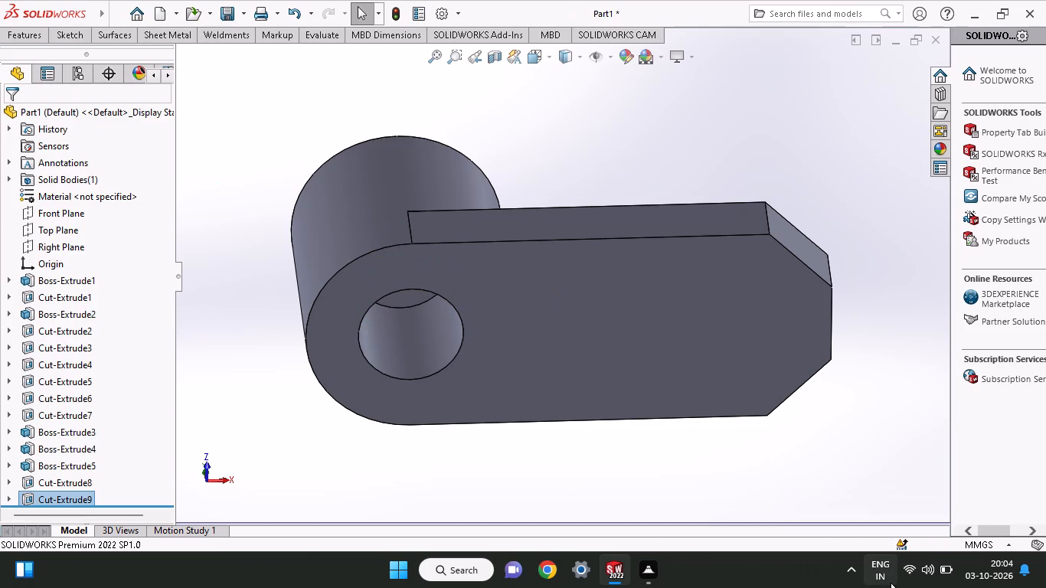
Sketch another 7.5 mm radius circle on the new hole floor, concentric with the hole and matching its edge.
middle_click_drag(472, 382, 482, 279)
left_click(436, 269)
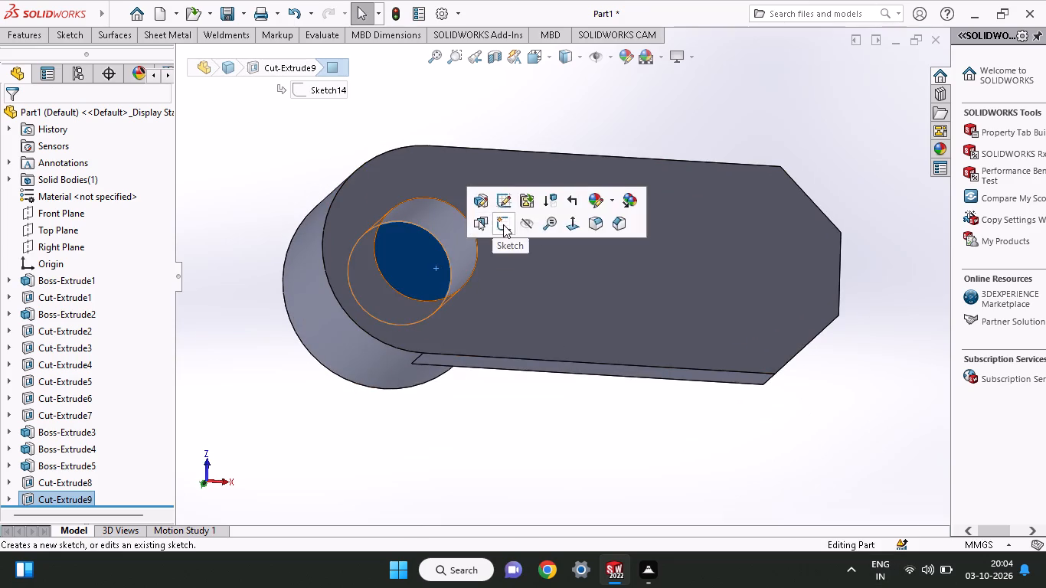
left_click(503, 224)
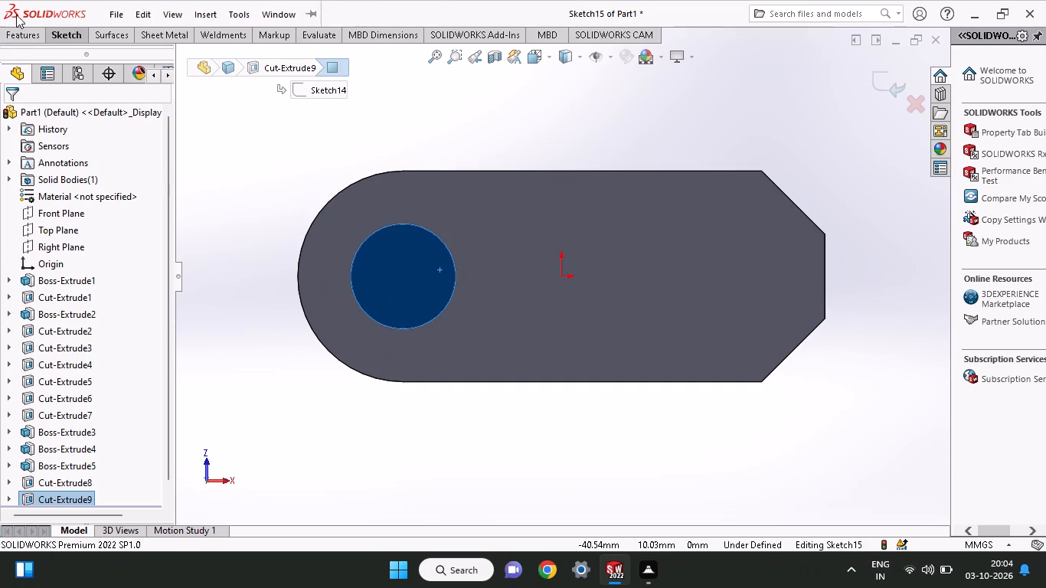
left_click(53, 39)
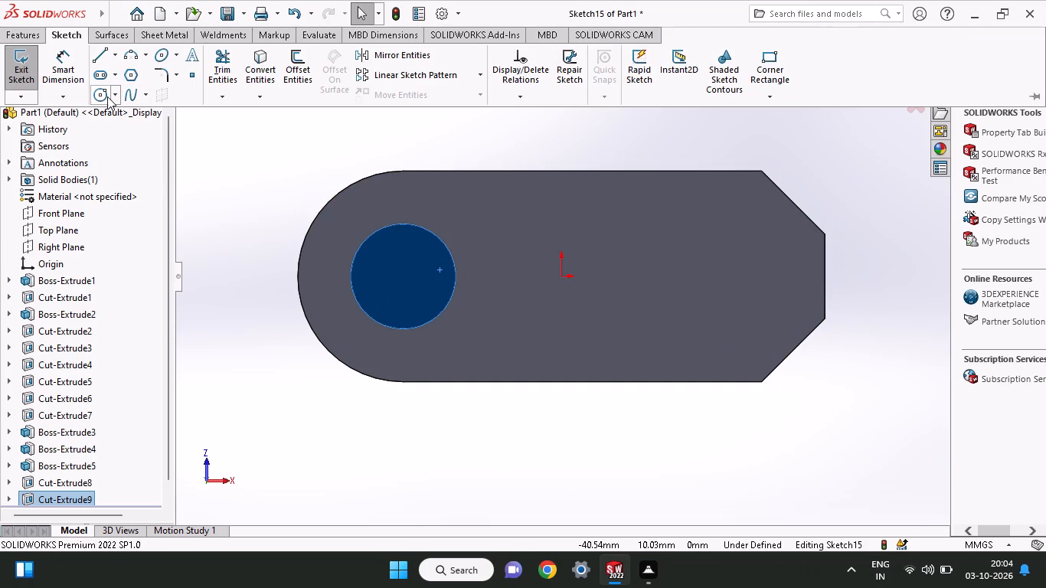
left_click(107, 96)
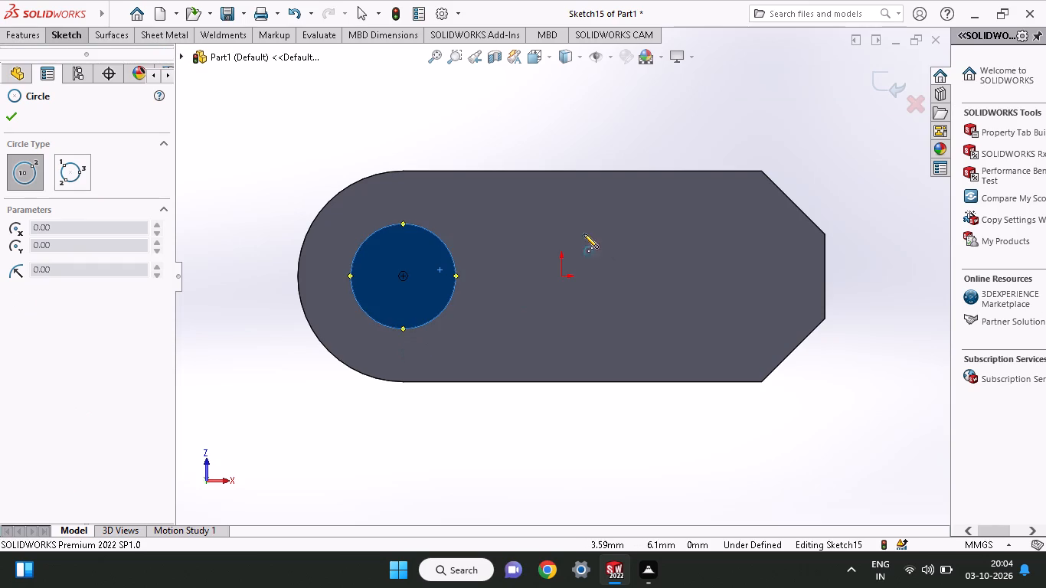
left_click(406, 278)
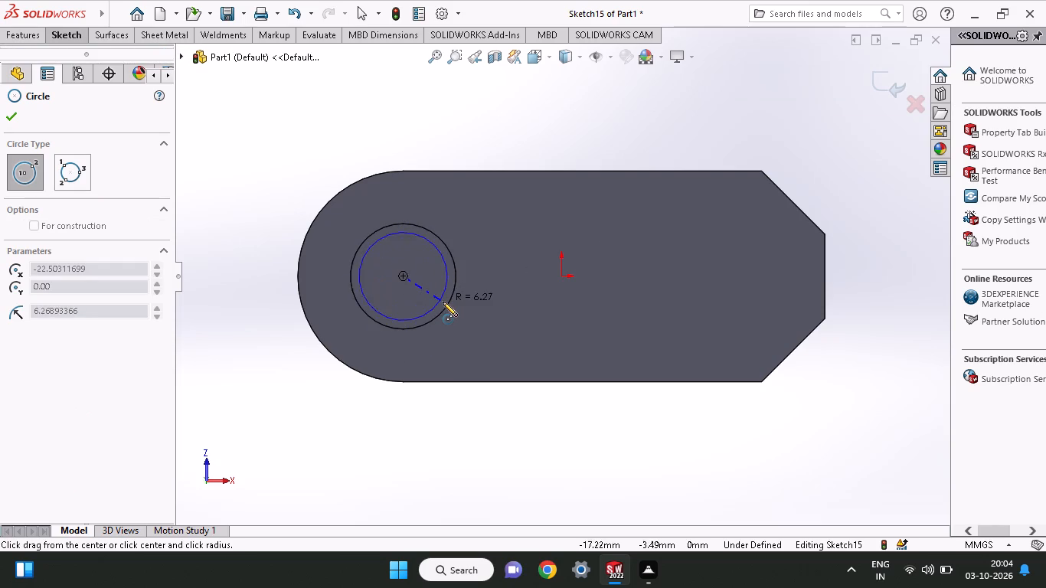
left_click(444, 303)
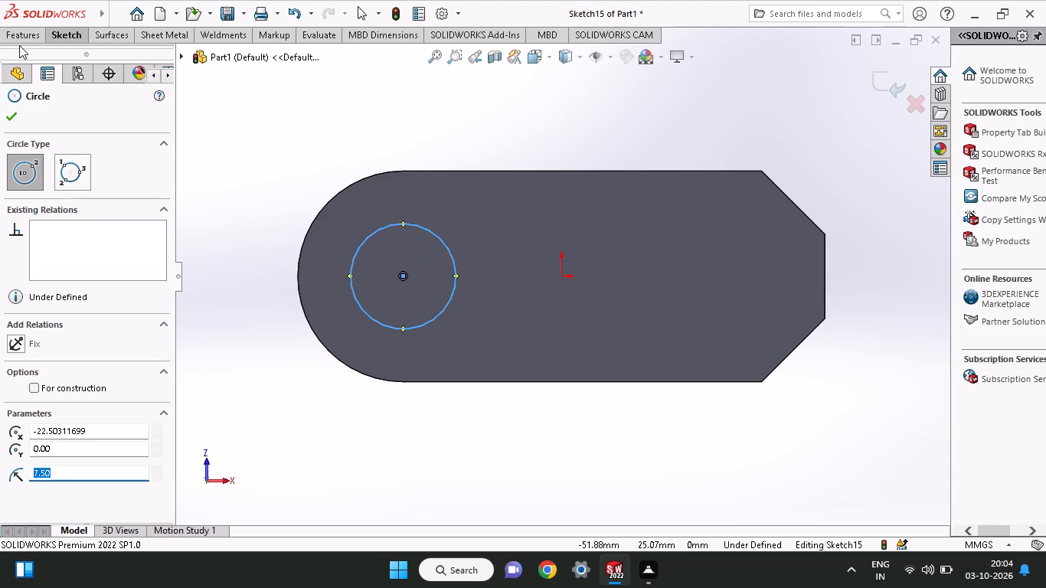
Cut-extrude the new circle Blind 14 mm from the hole's floor out past the boss's end face.
left_click(19, 43)
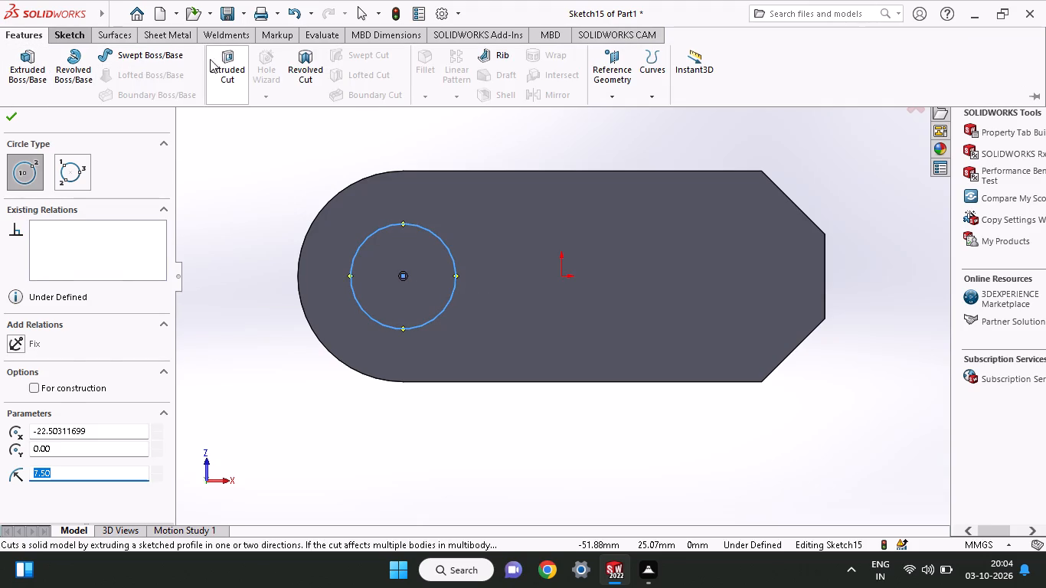
left_click(215, 59)
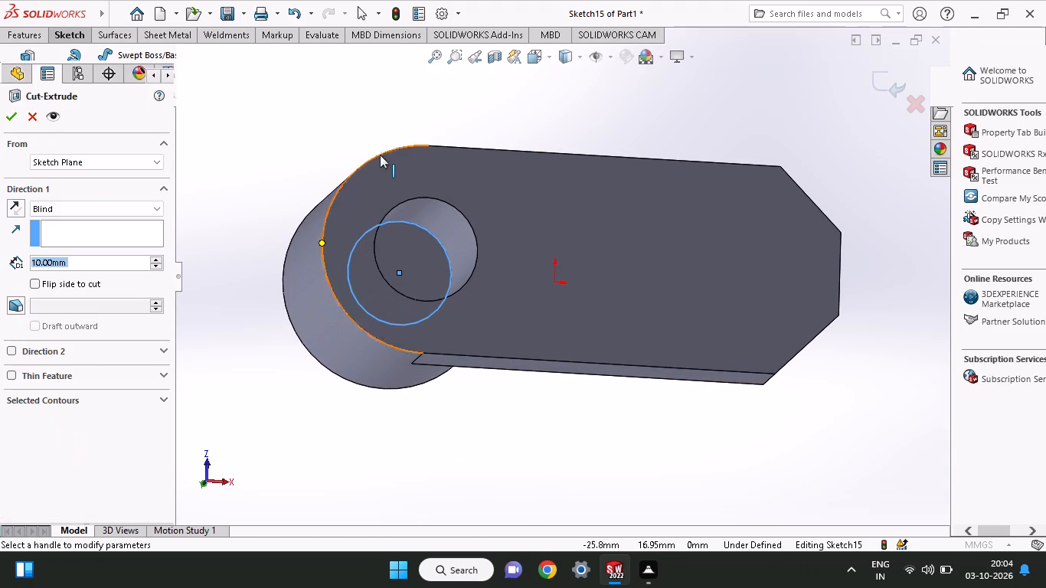
middle_click_drag(380, 155, 327, 385)
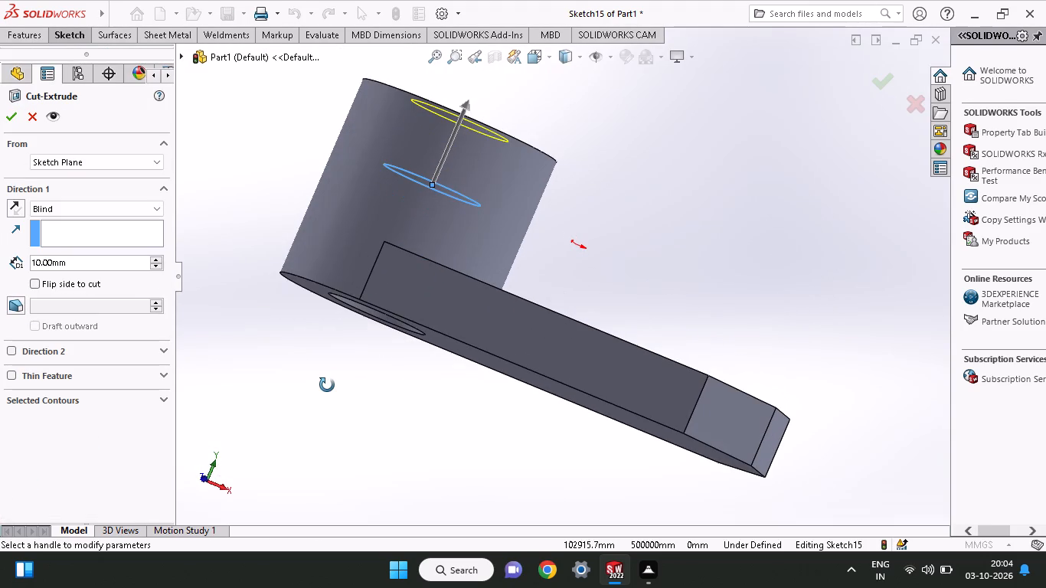
middle_click_drag(327, 385, 325, 391)
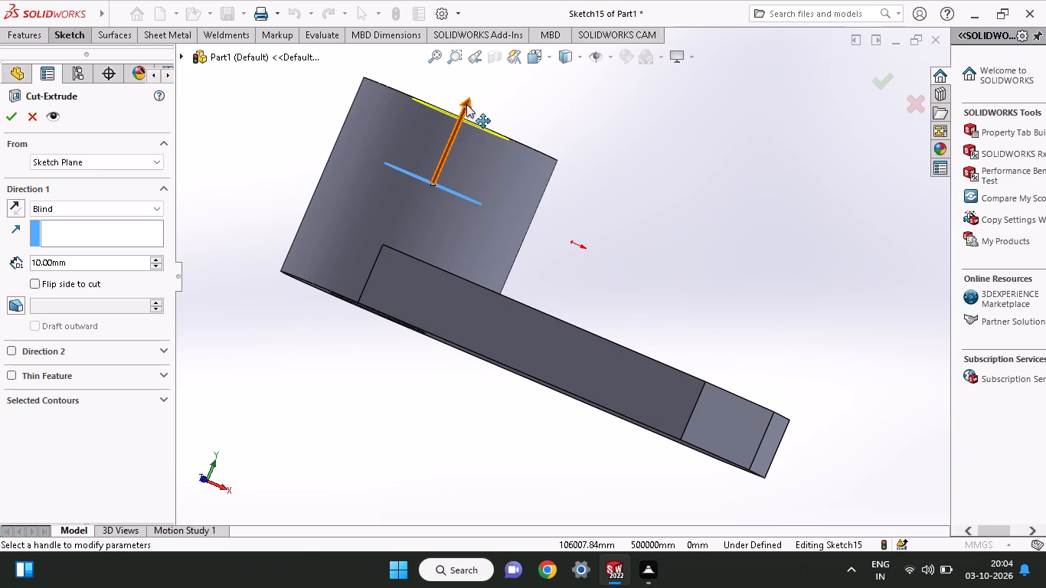
left_click_drag(467, 103, 473, 90)
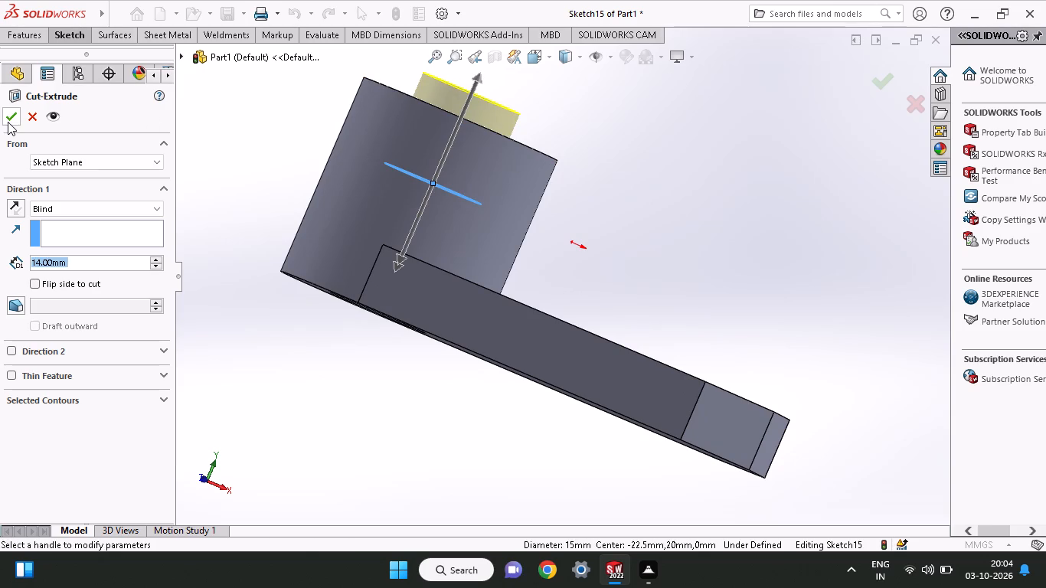
left_click(8, 122)
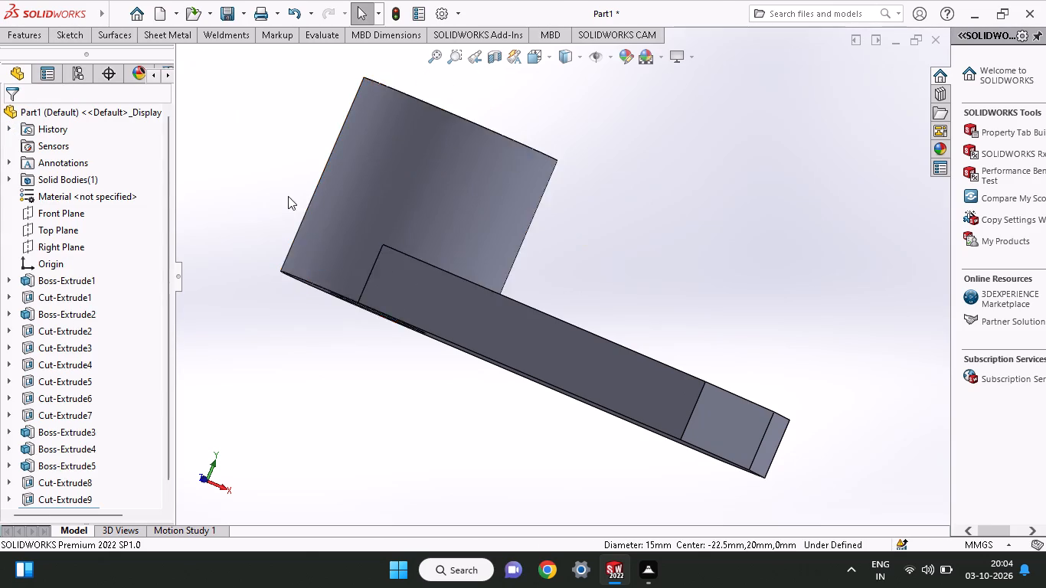
Sketch a 30 mm line across the arm's boss-side face, perpendicular to its long edges, about 18.8 mm from the boss centre.
middle_click_drag(288, 197, 204, 445)
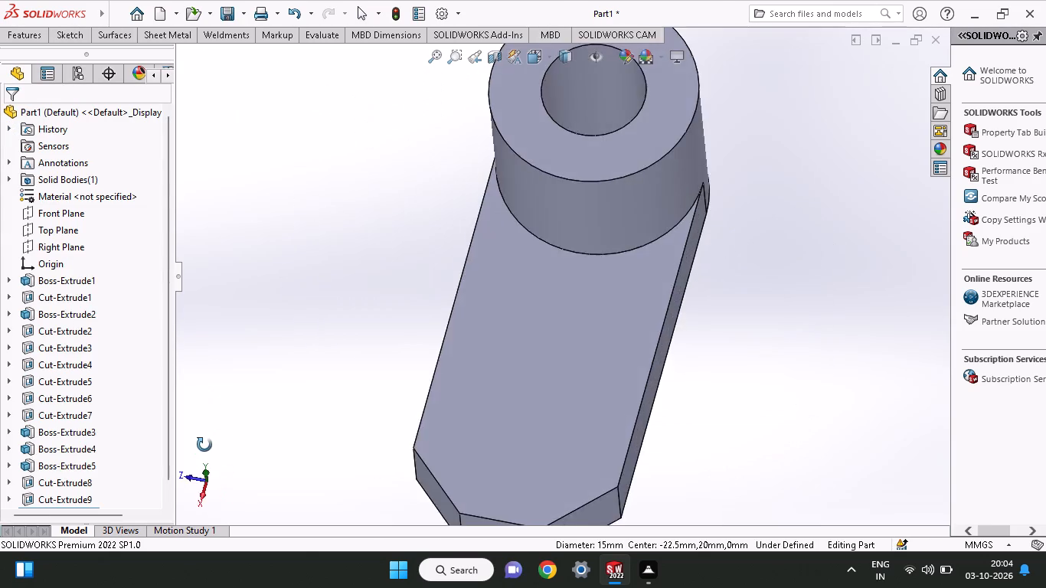
middle_click_drag(204, 445, 337, 587)
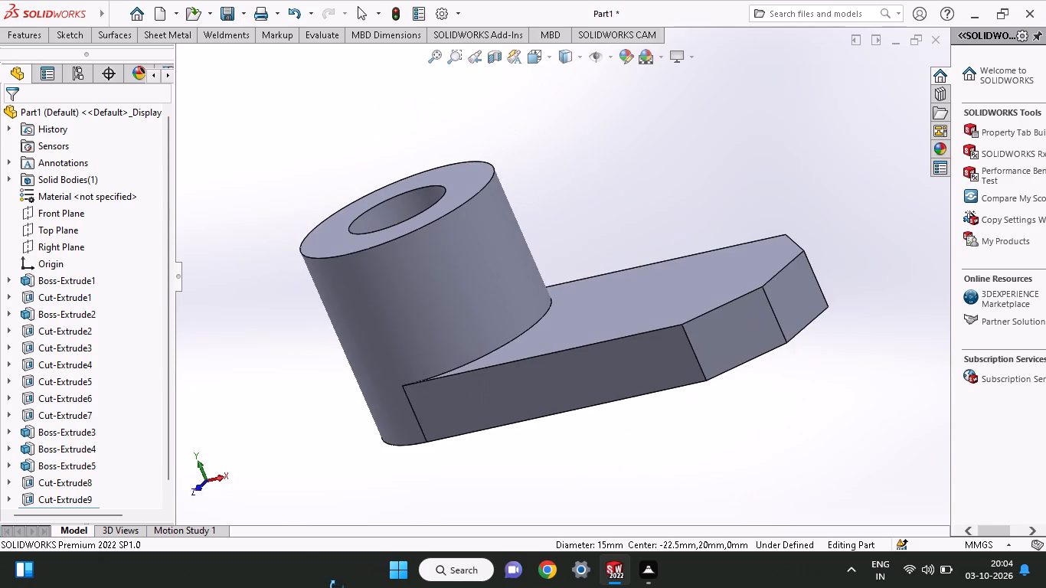
middle_click_drag(337, 587, 342, 586)
middle_click_drag(478, 273, 499, 455)
left_click(524, 261)
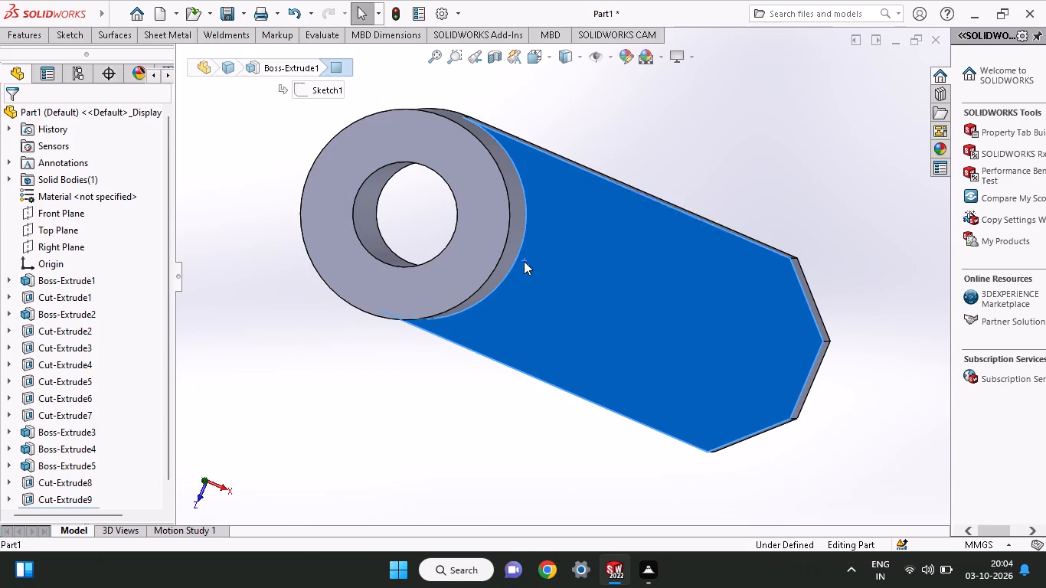
left_click(588, 225)
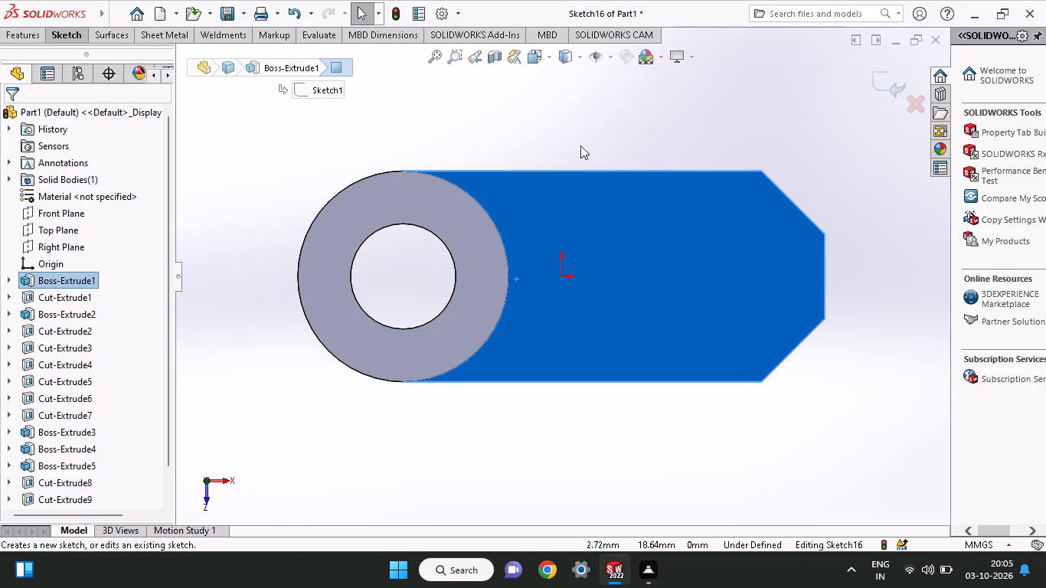
left_click(58, 39)
left_click(100, 57)
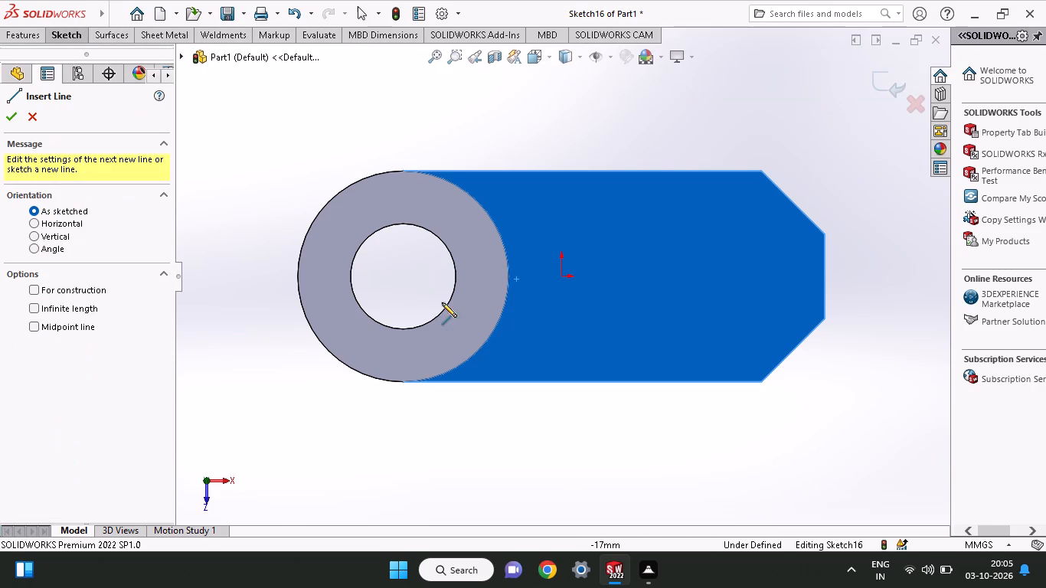
left_click(535, 171)
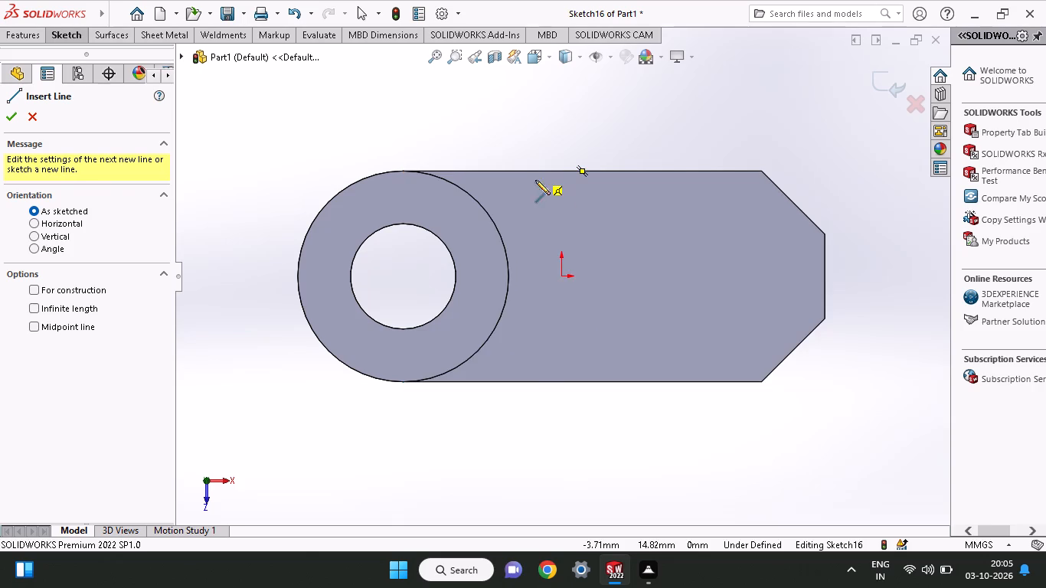
left_click(533, 380)
right_click(483, 114)
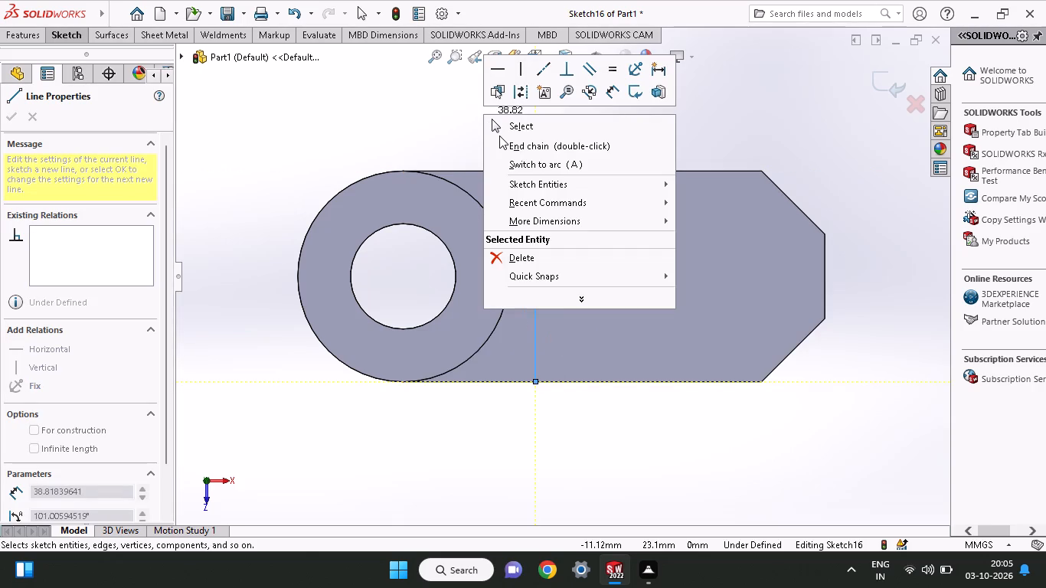
left_click(499, 136)
left_click(499, 132)
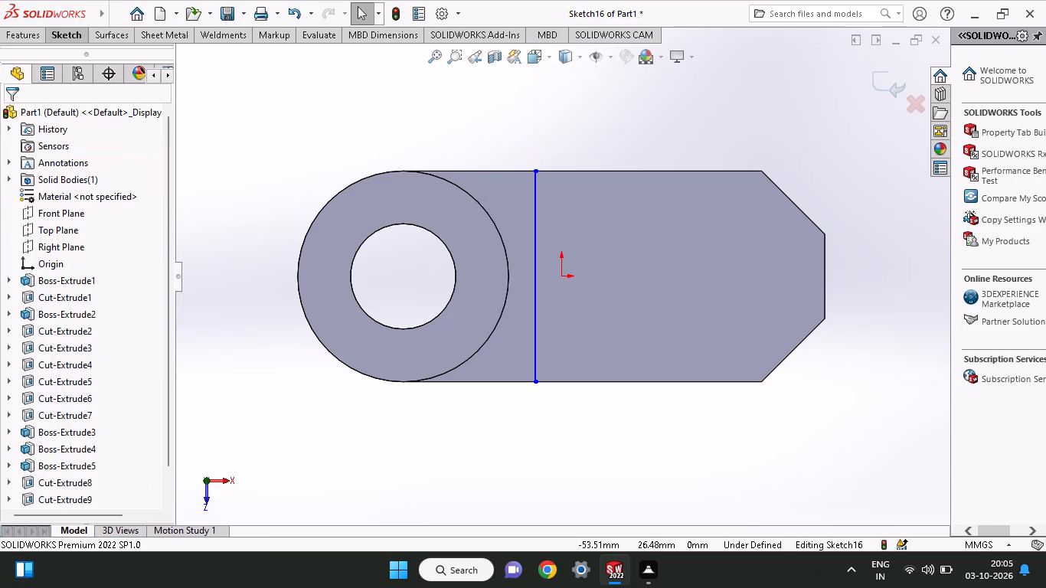
Dimension the cross line 18 mm from the boss's tangent point on the arm's long edge.
left_click(74, 20)
left_click(73, 29)
left_click(73, 57)
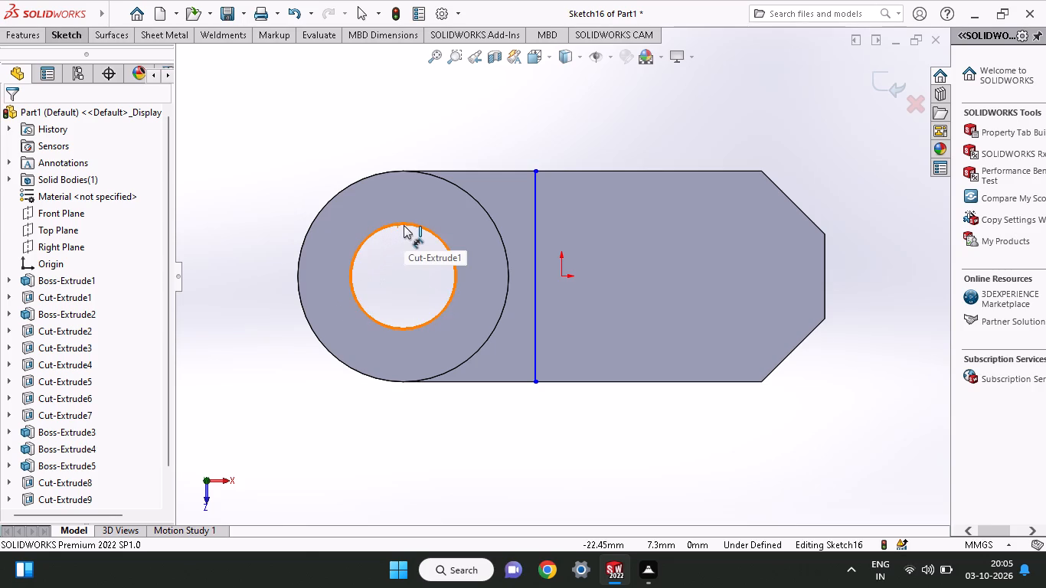
left_click(401, 171)
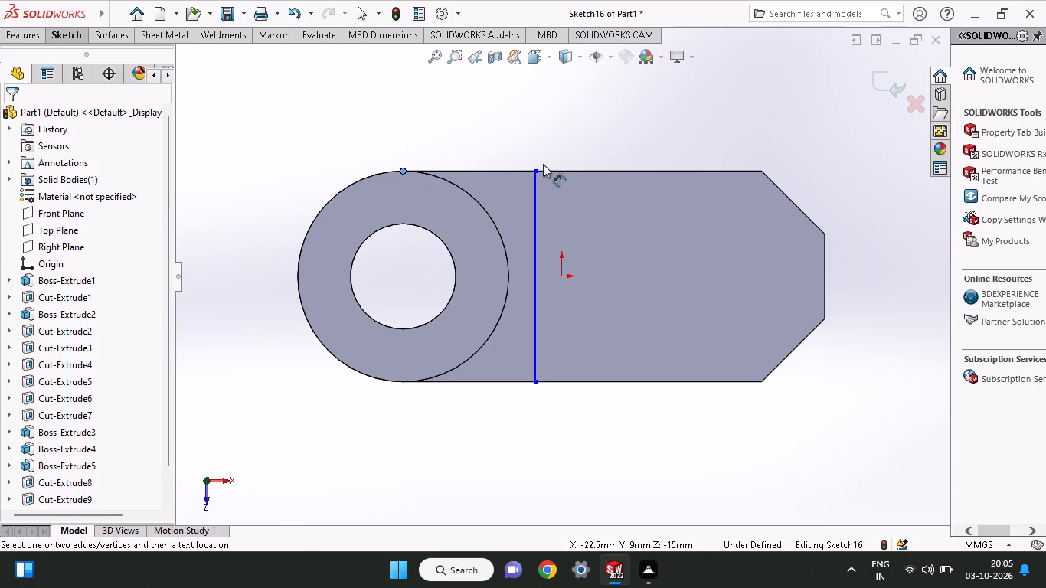
left_click(535, 173)
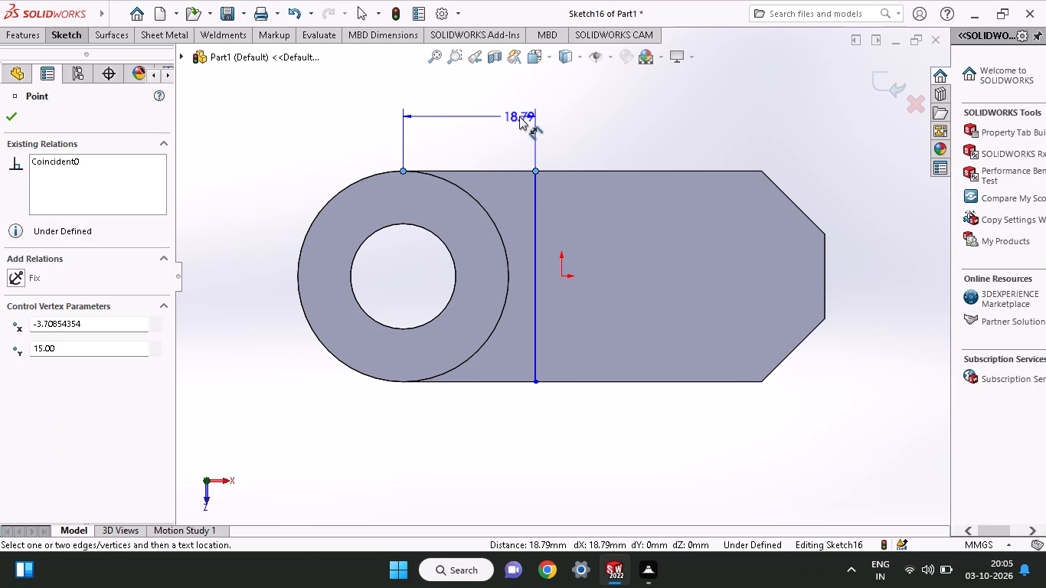
left_click(519, 116)
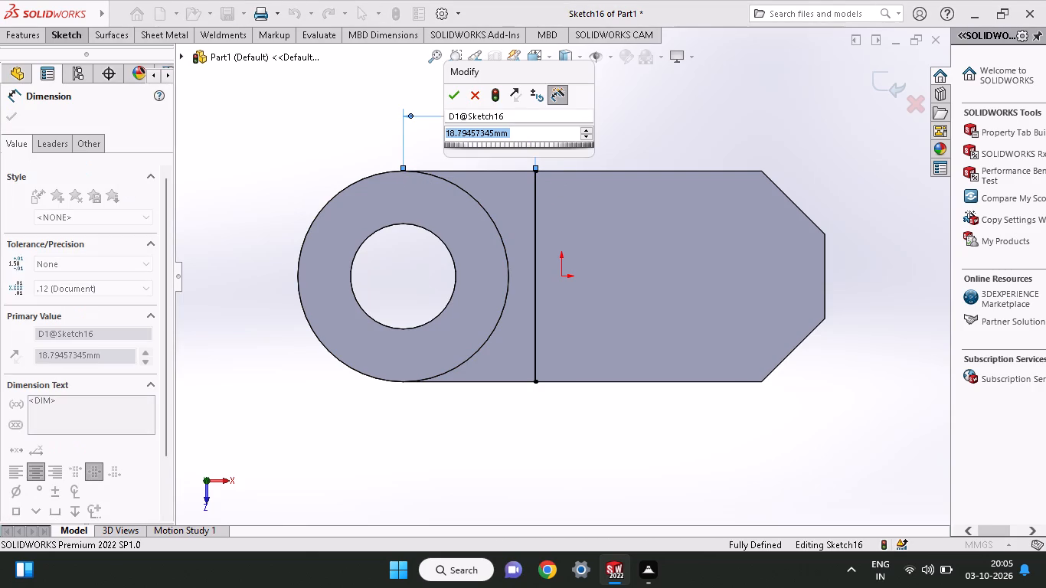
type("15")
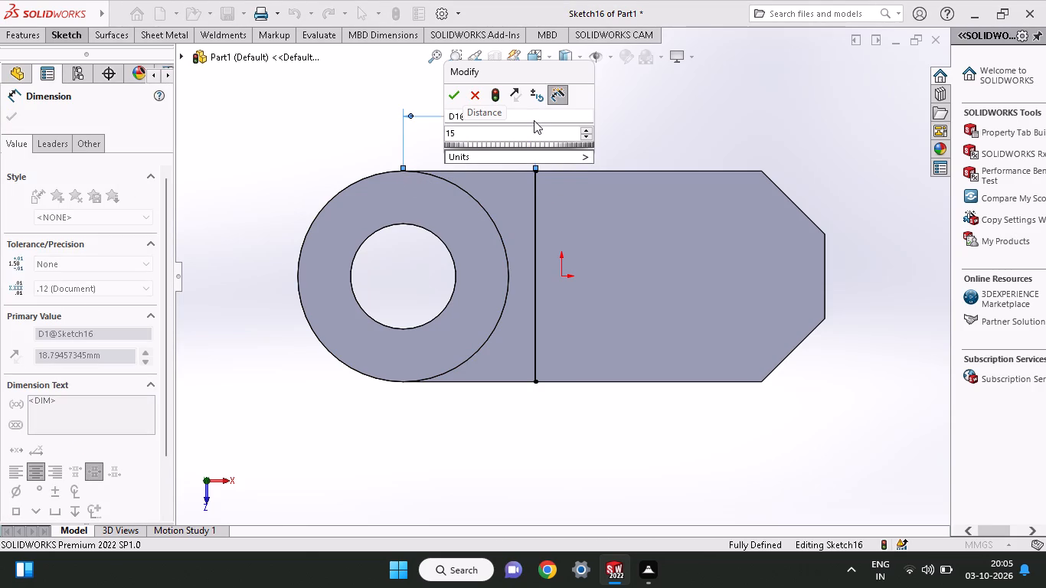
key("BackSpace")
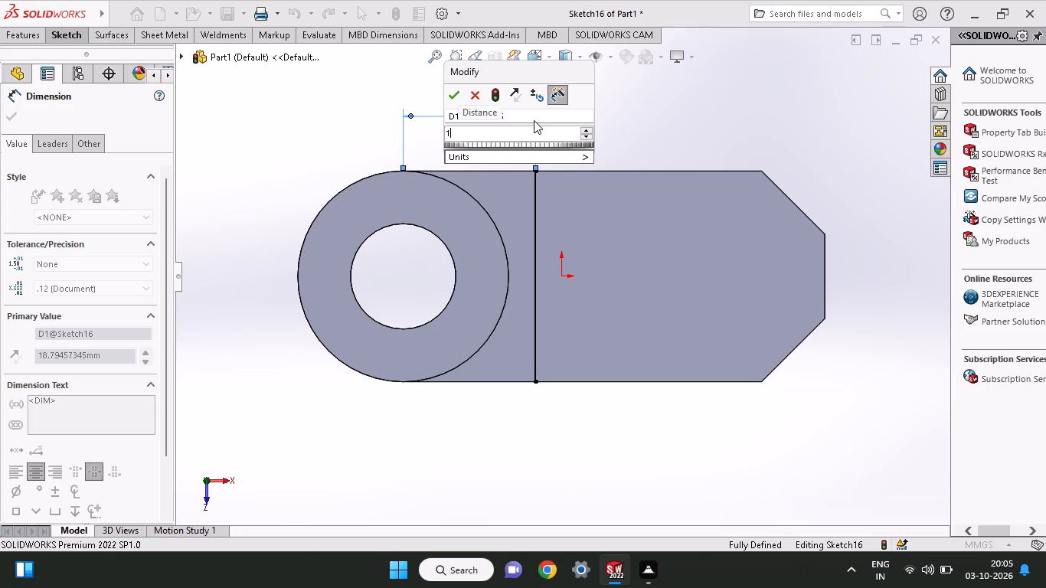
key("8")
key("Return")
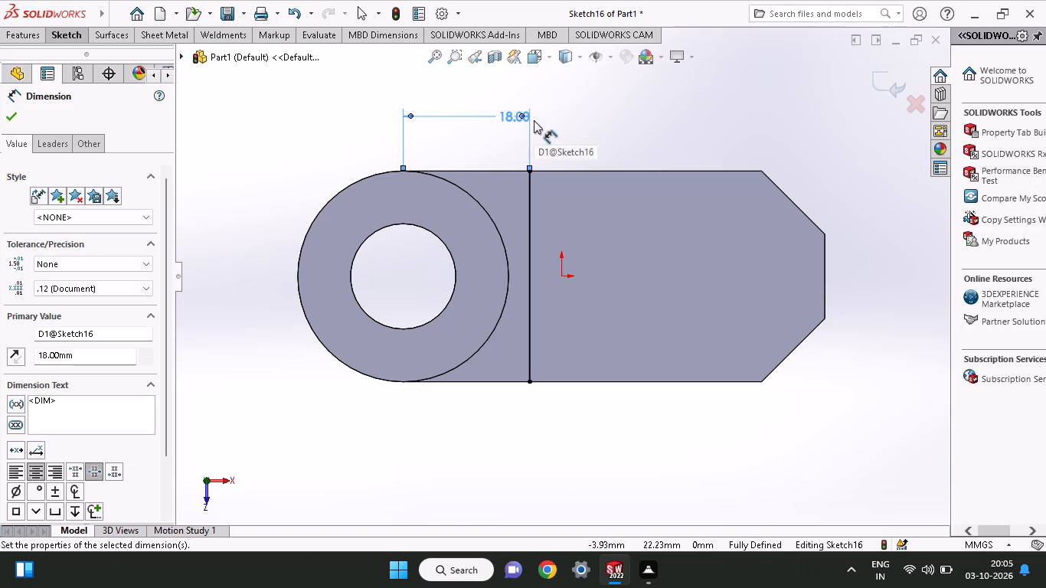
Sketch a 15 mm radius circle centred on the boss hole, matching the boss's outer edge.
left_click(67, 31)
left_click(100, 99)
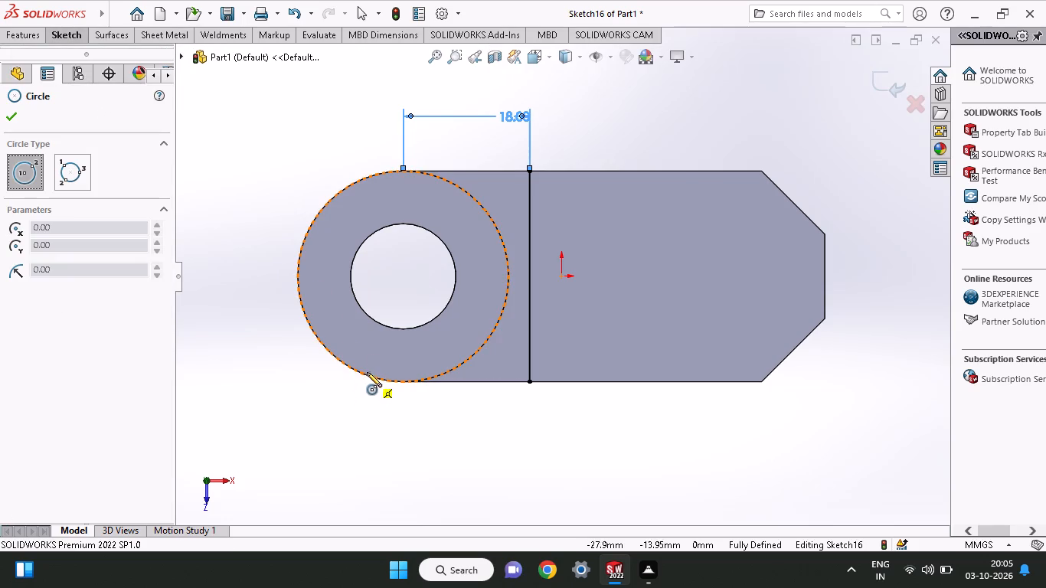
left_click(403, 276)
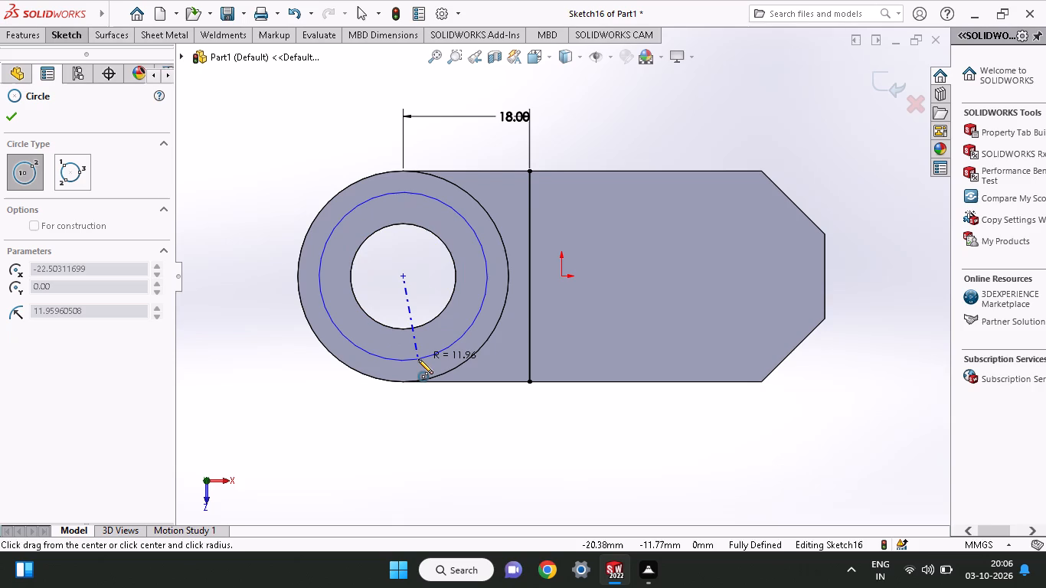
left_click(419, 381)
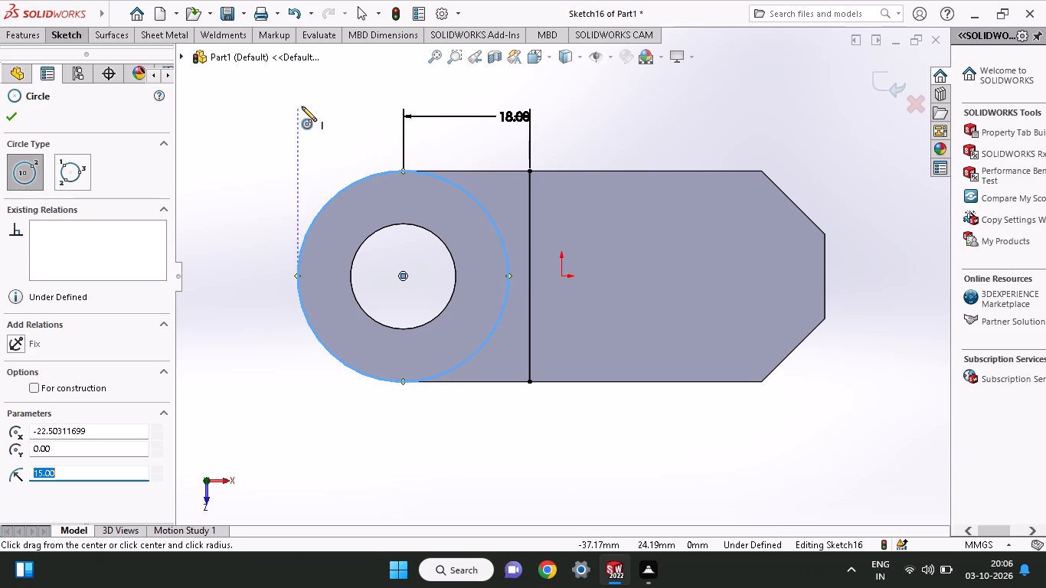
Connect the circle to both ends of the cross line with 18 mm tangent lines along the arm's long edges.
left_click(64, 34)
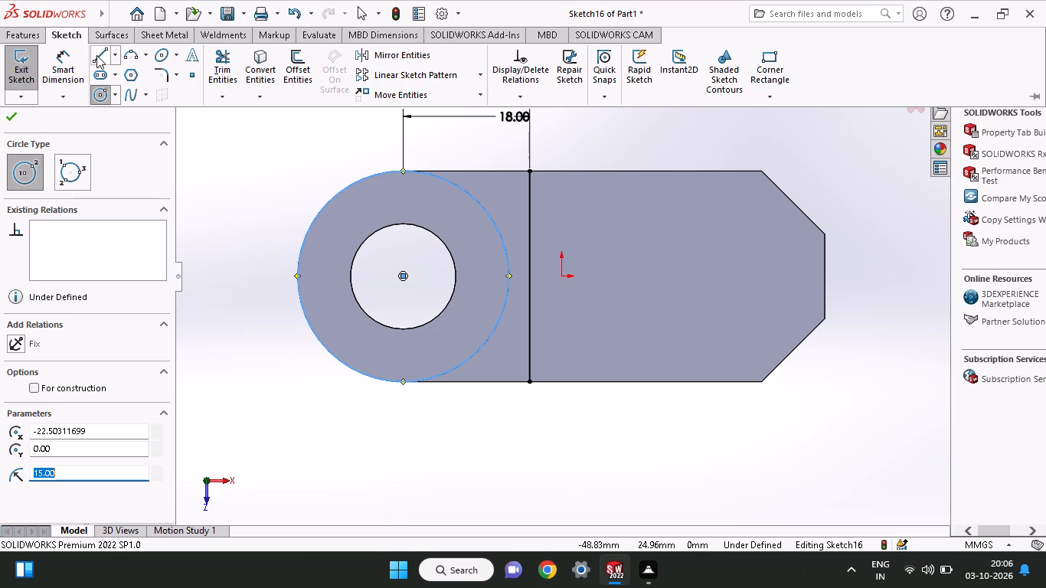
left_click(96, 55)
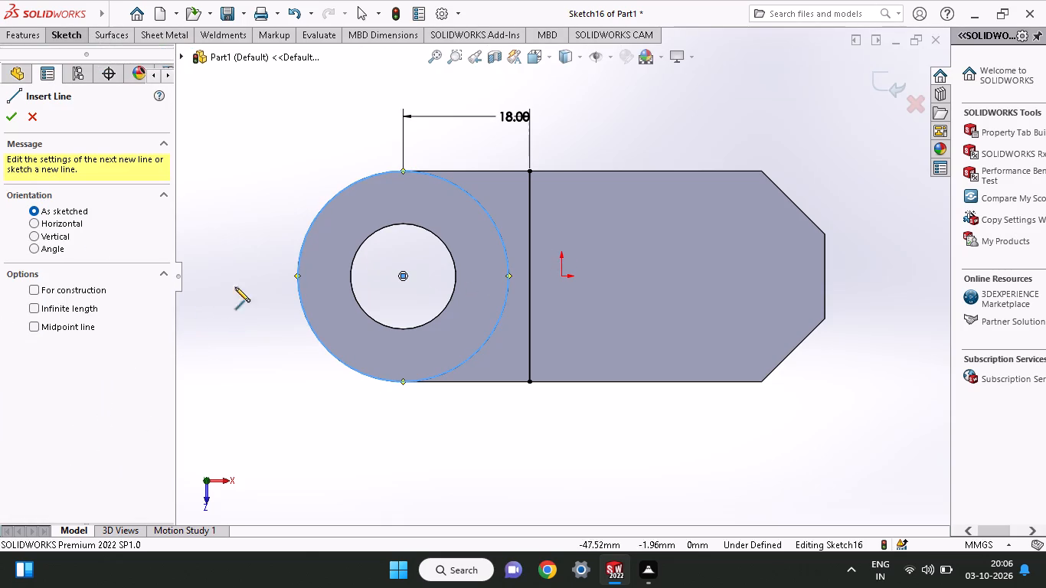
left_click(403, 171)
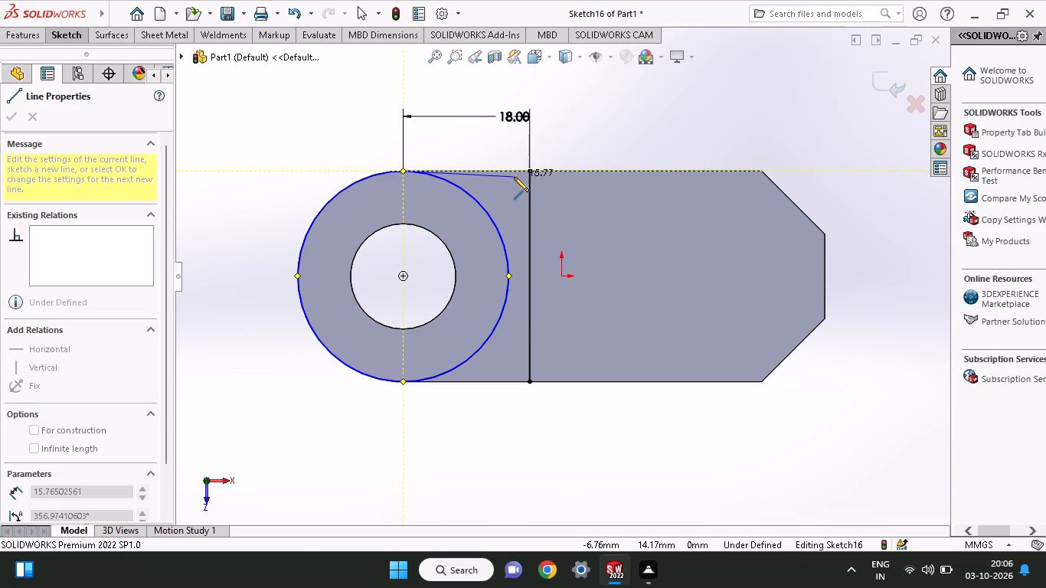
left_click(528, 171)
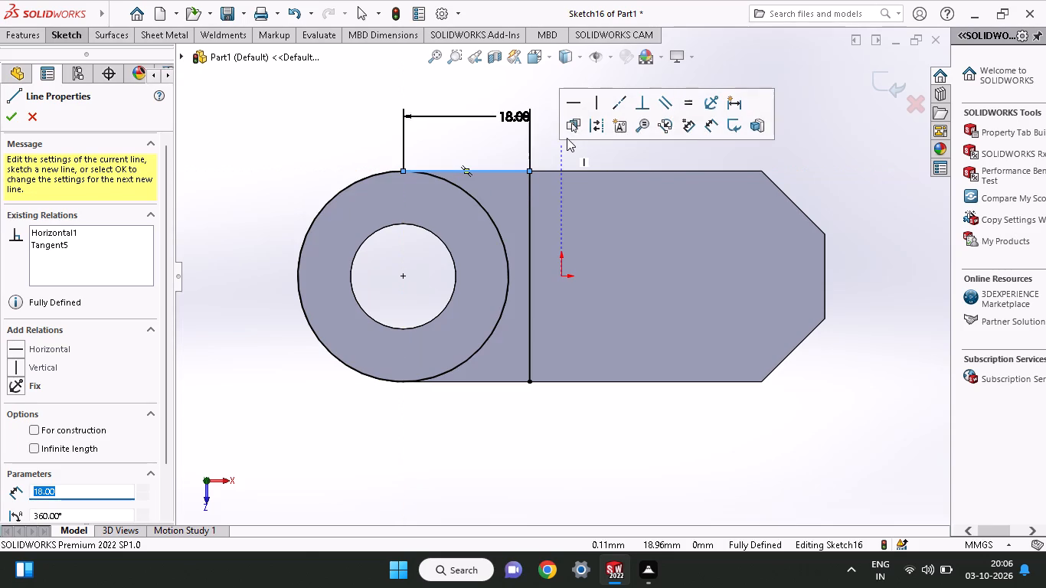
right_click(572, 147)
left_click(608, 156)
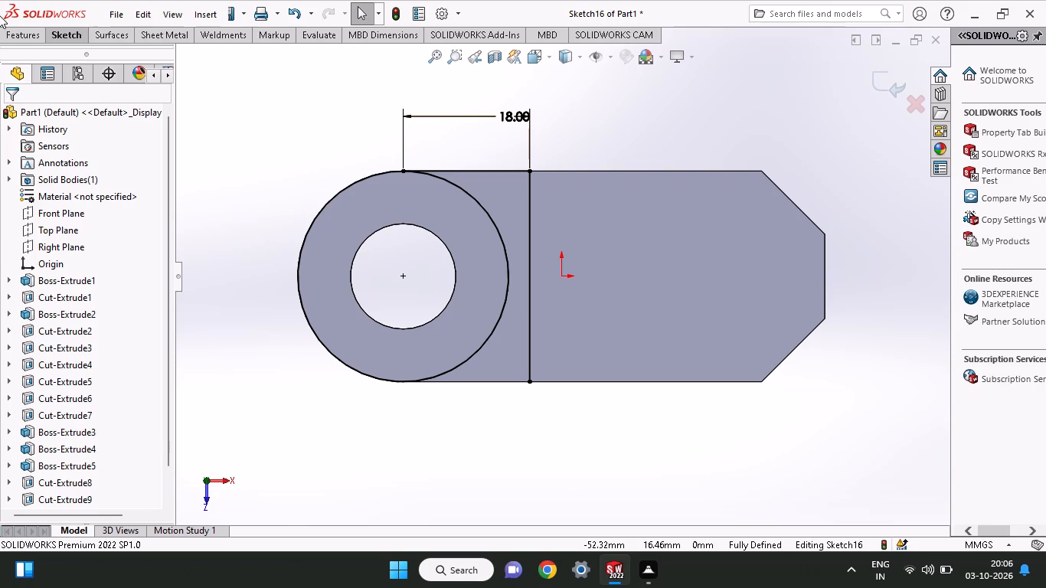
left_click(72, 33)
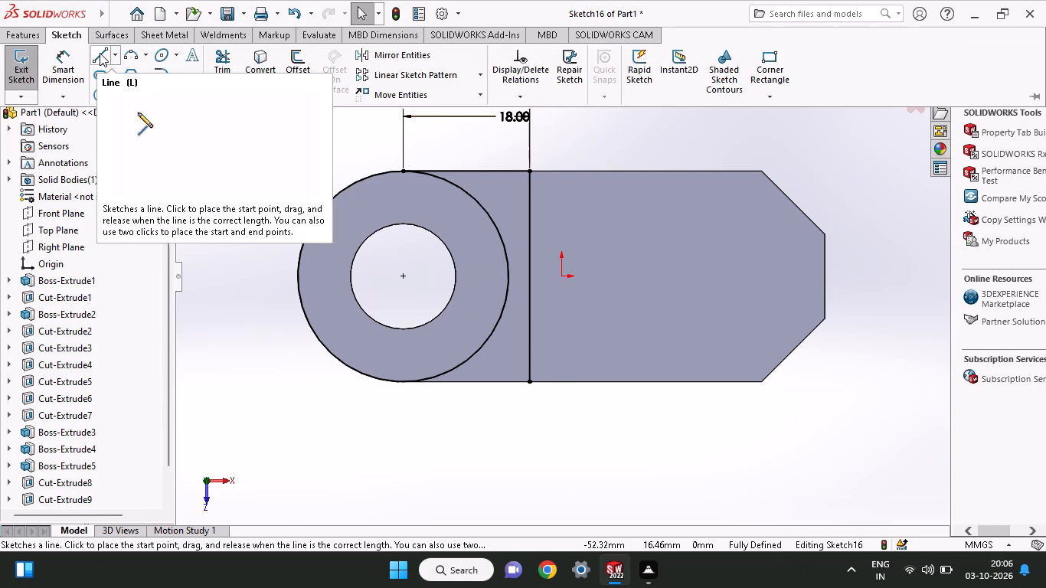
left_click(100, 53)
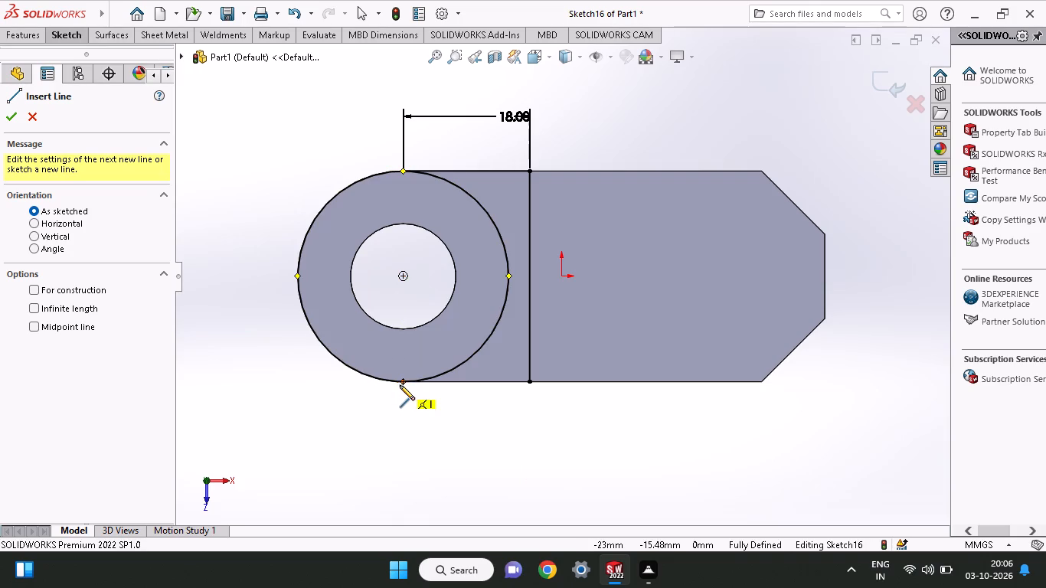
left_click(400, 382)
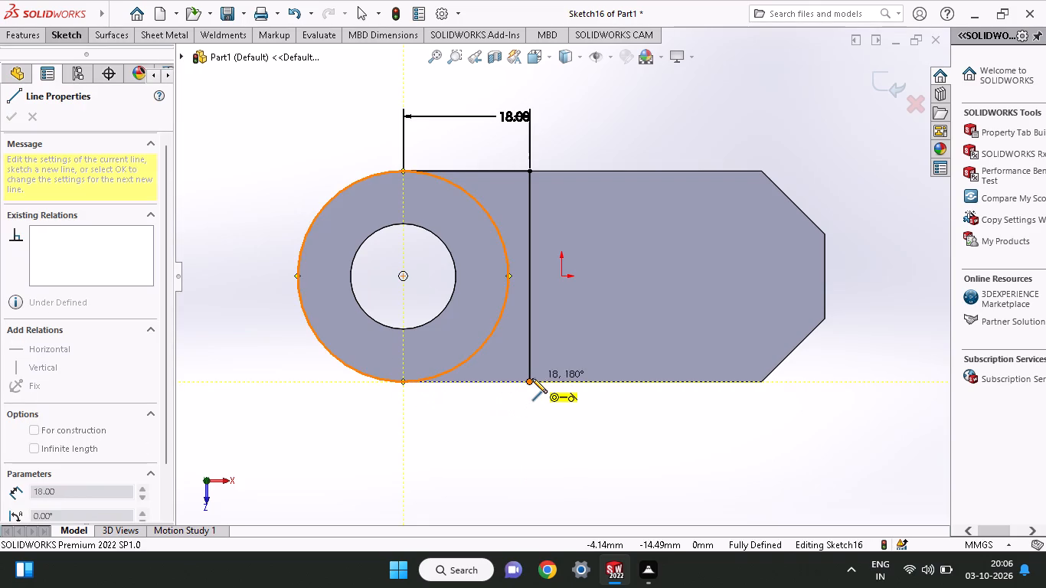
left_click(526, 380)
right_click(497, 413)
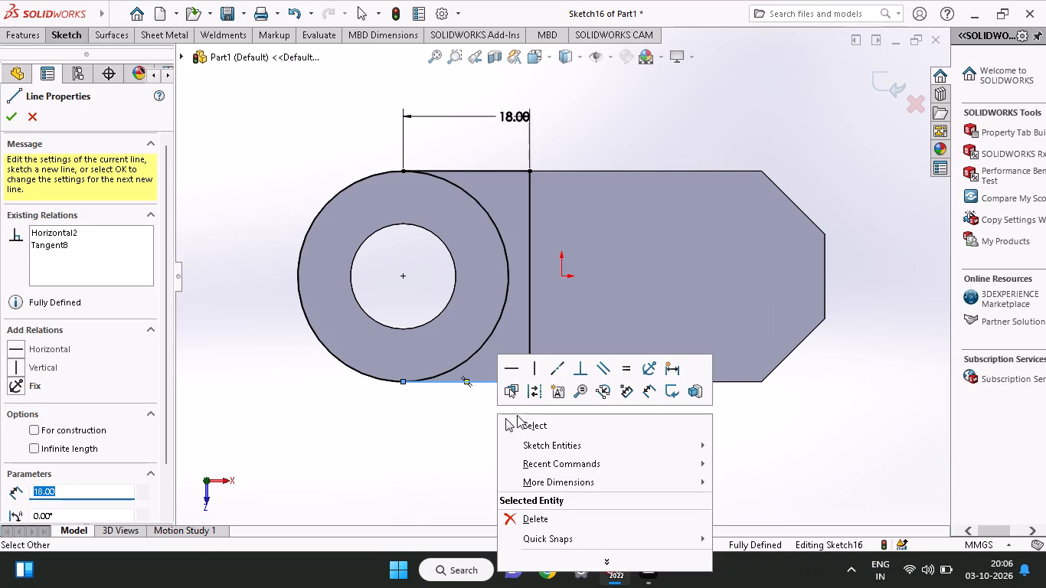
left_click(518, 419)
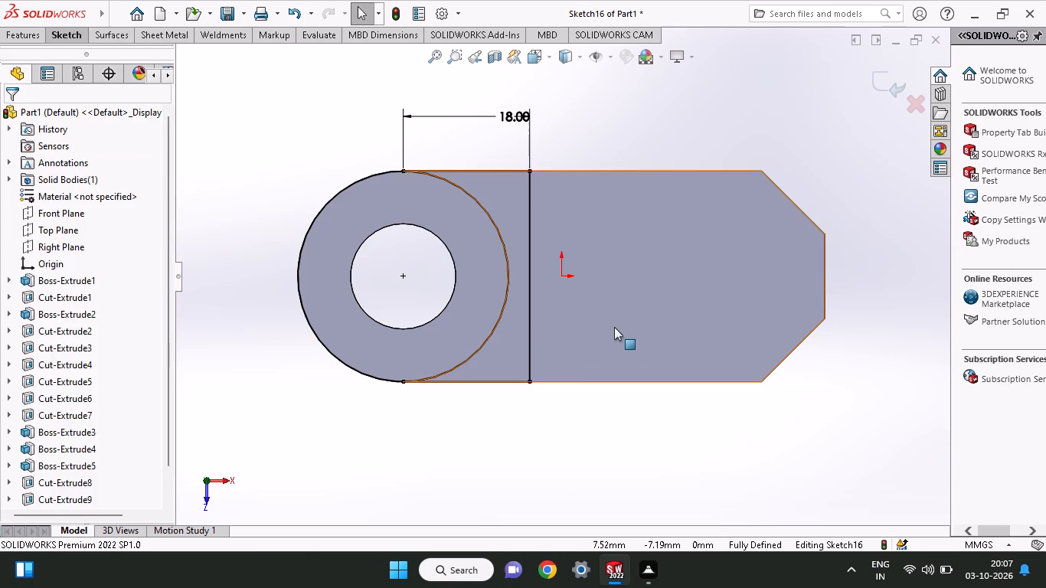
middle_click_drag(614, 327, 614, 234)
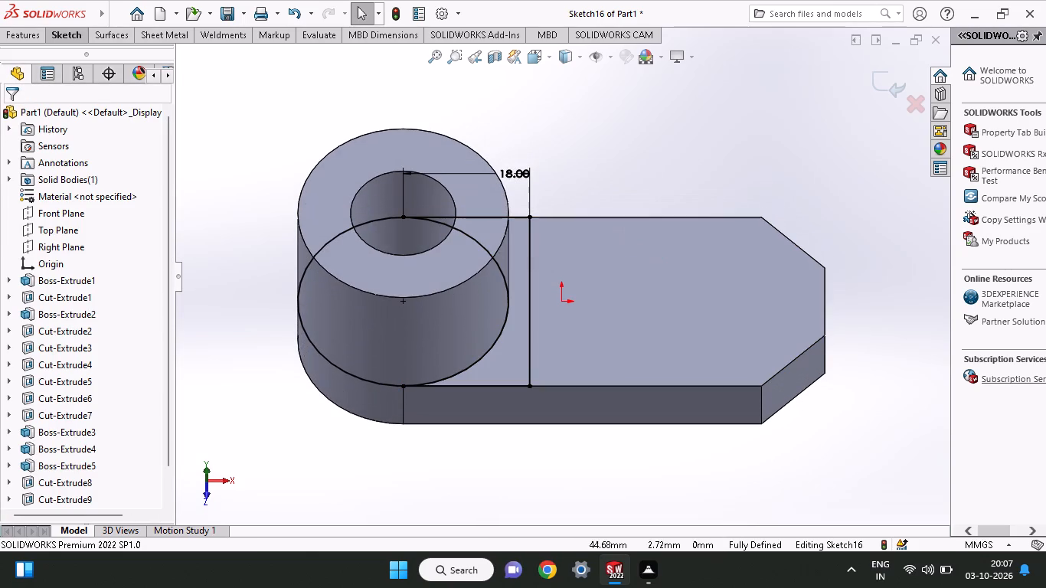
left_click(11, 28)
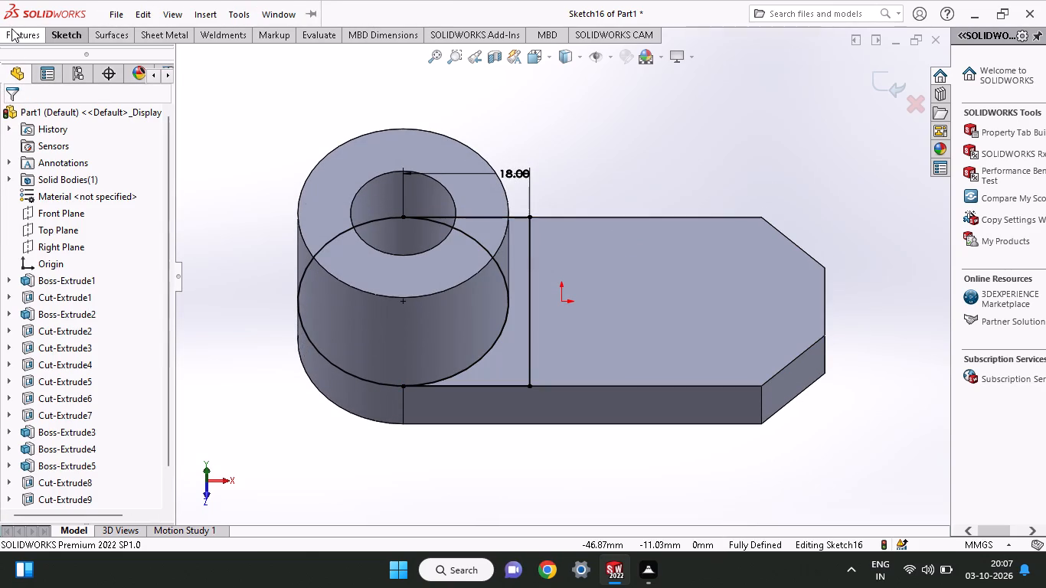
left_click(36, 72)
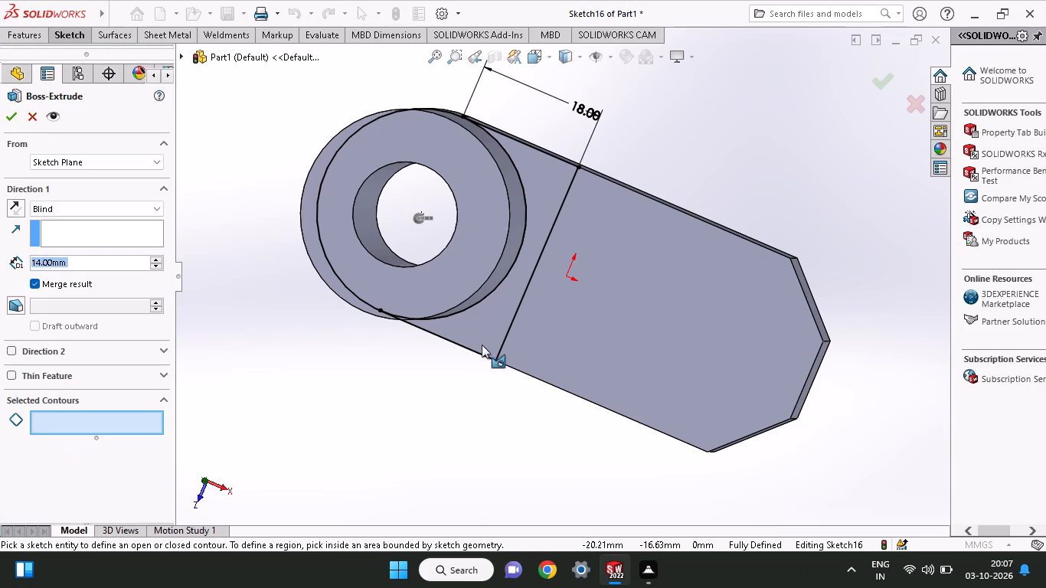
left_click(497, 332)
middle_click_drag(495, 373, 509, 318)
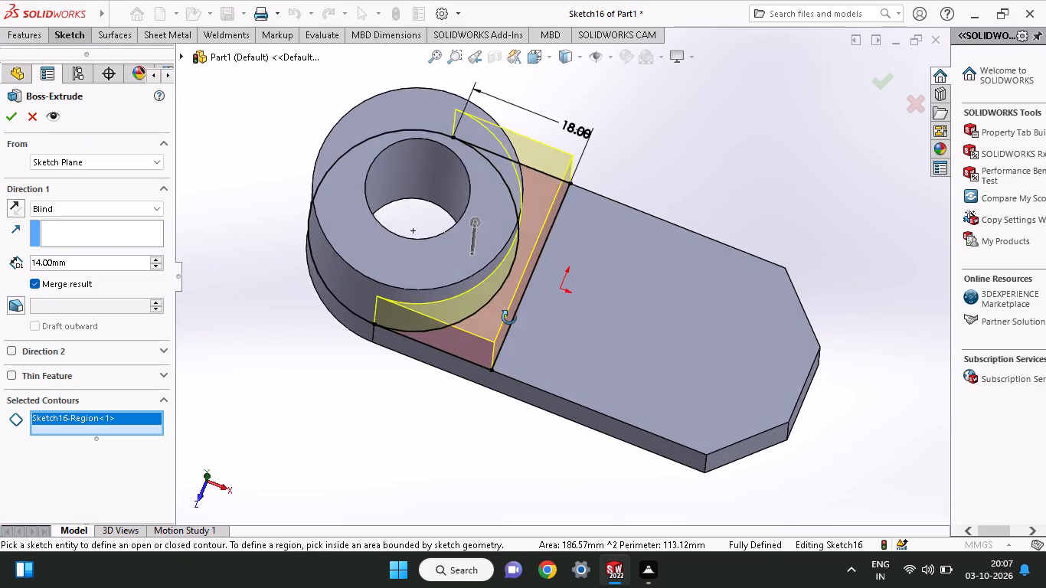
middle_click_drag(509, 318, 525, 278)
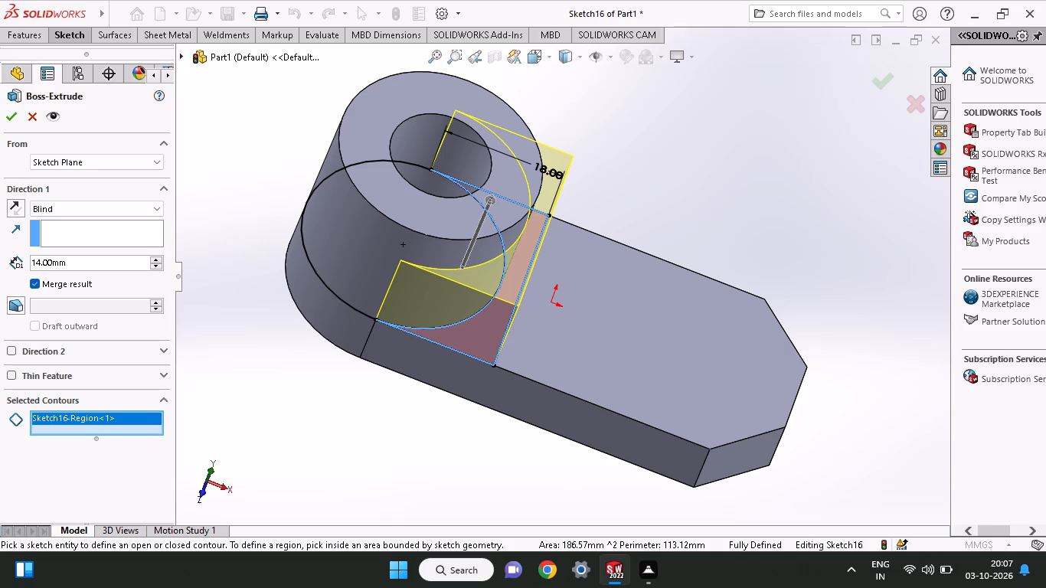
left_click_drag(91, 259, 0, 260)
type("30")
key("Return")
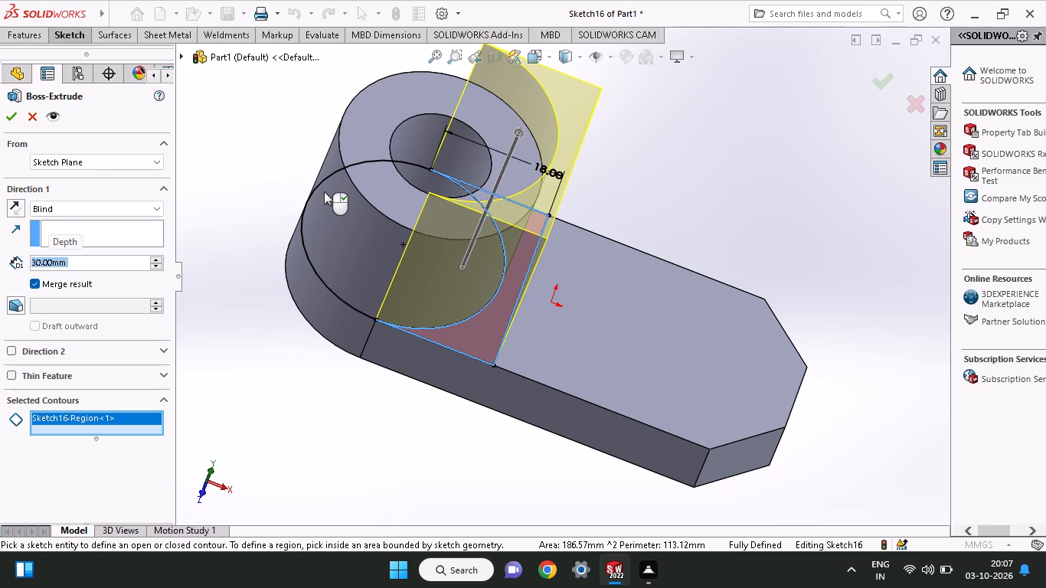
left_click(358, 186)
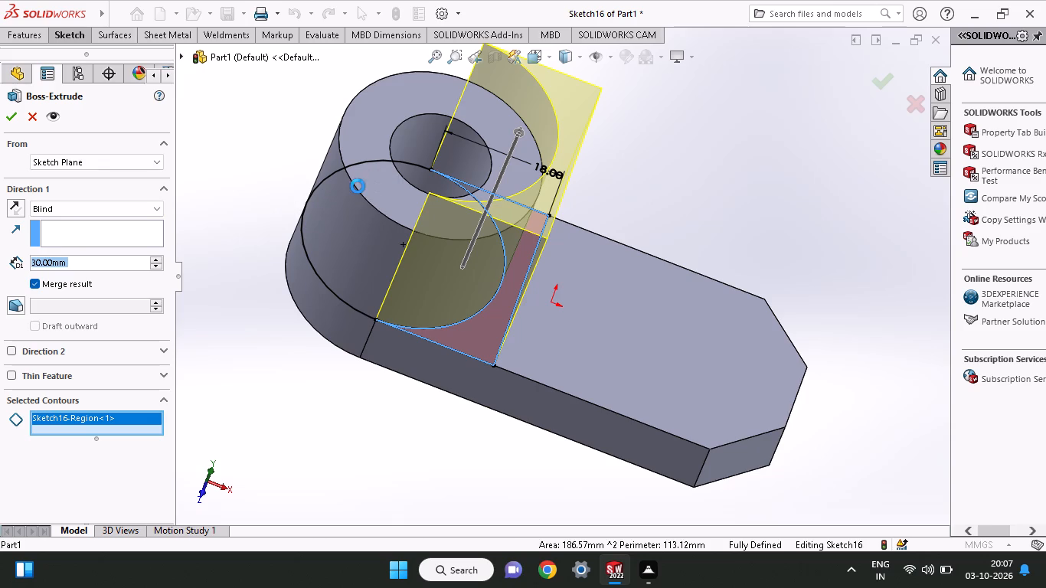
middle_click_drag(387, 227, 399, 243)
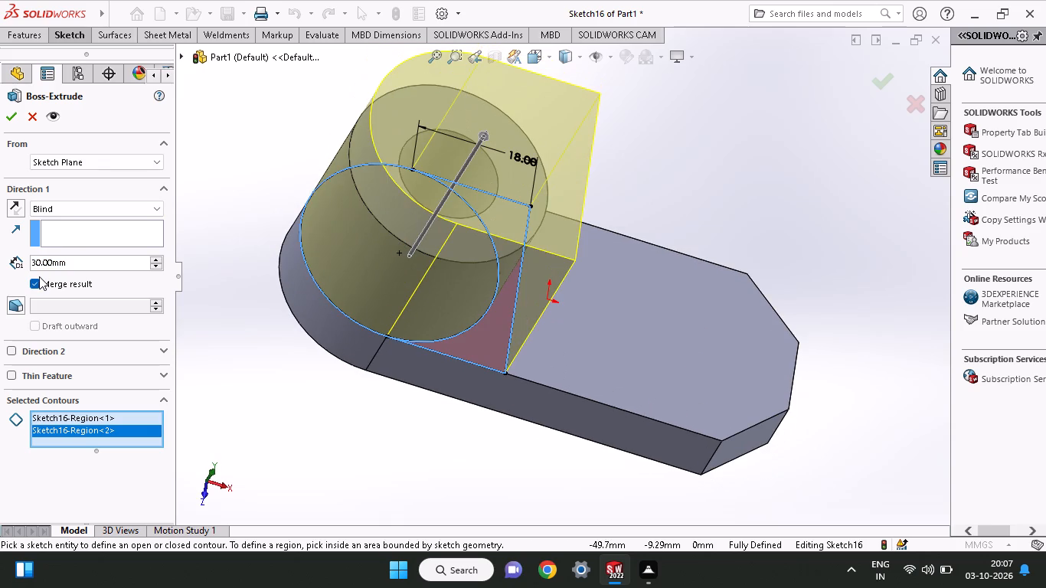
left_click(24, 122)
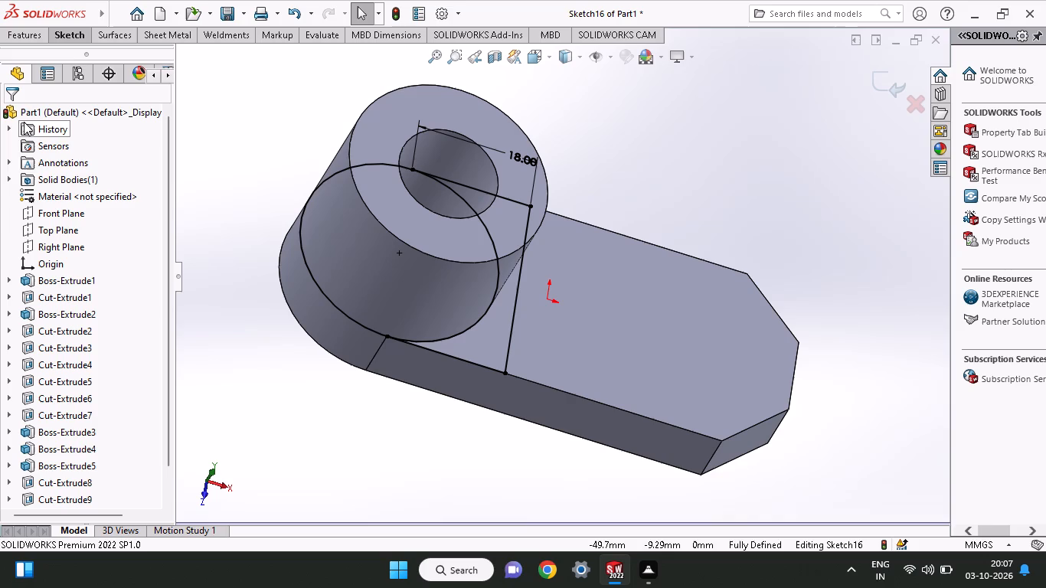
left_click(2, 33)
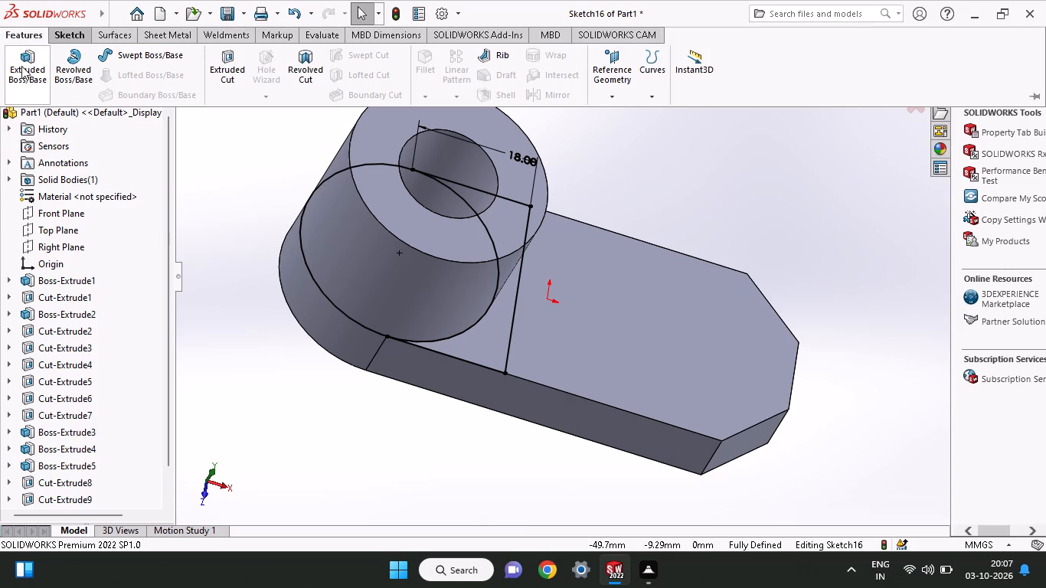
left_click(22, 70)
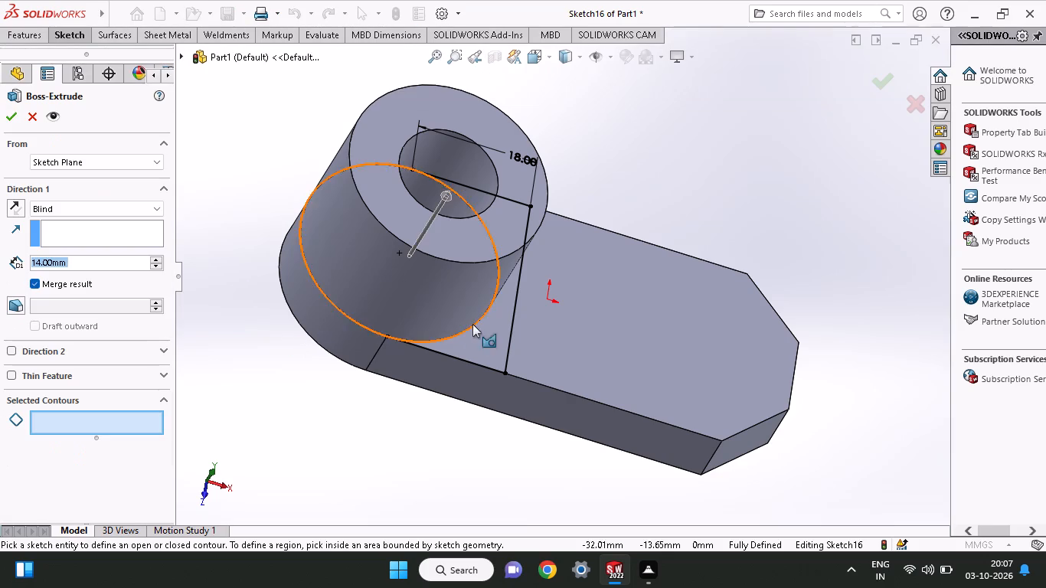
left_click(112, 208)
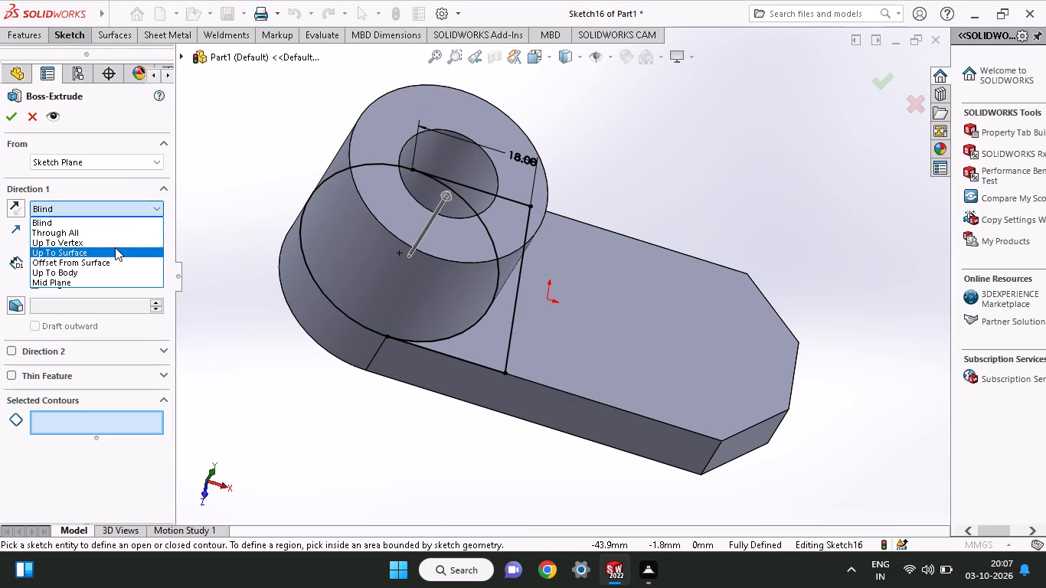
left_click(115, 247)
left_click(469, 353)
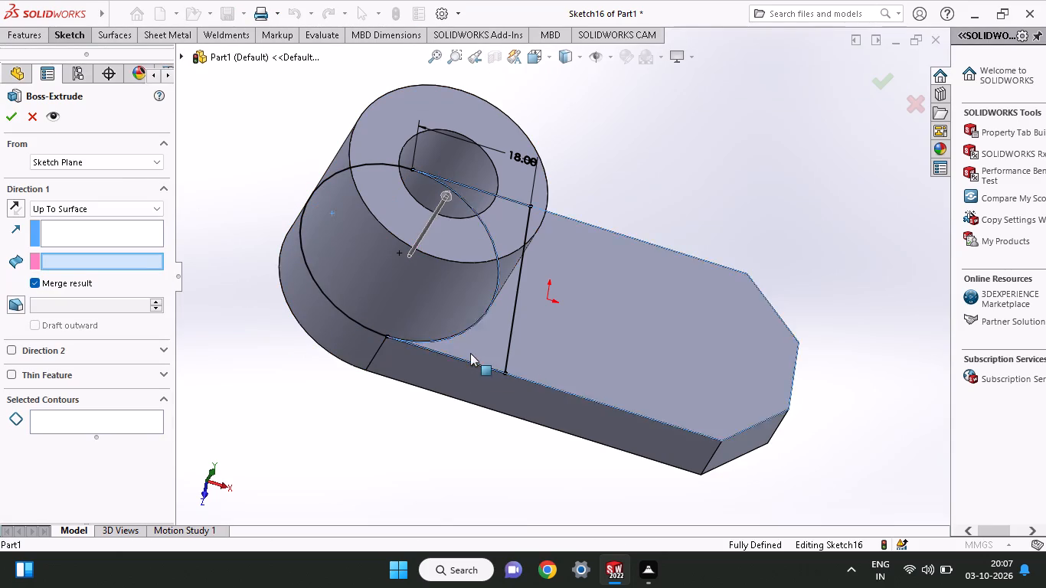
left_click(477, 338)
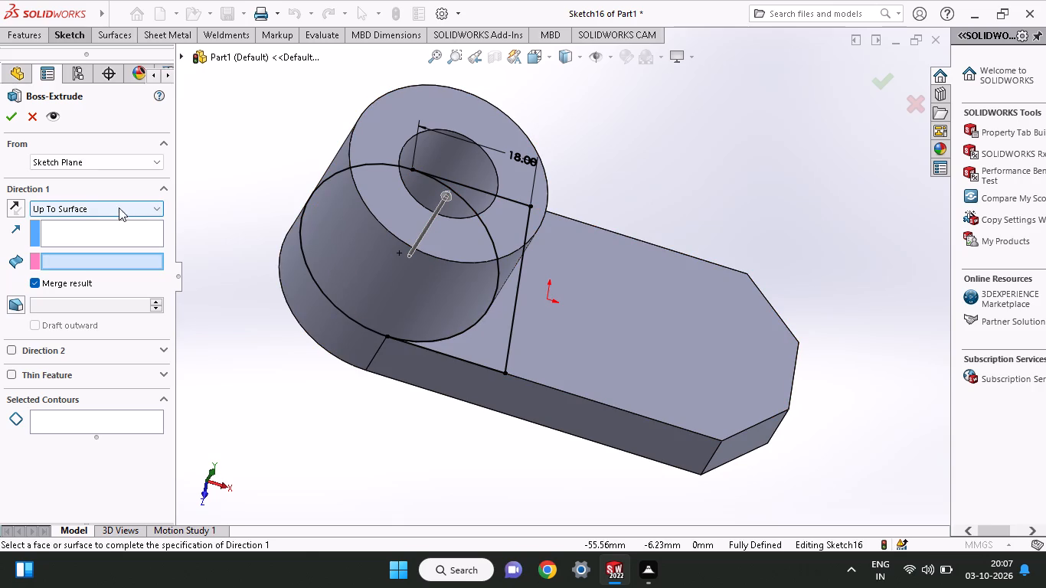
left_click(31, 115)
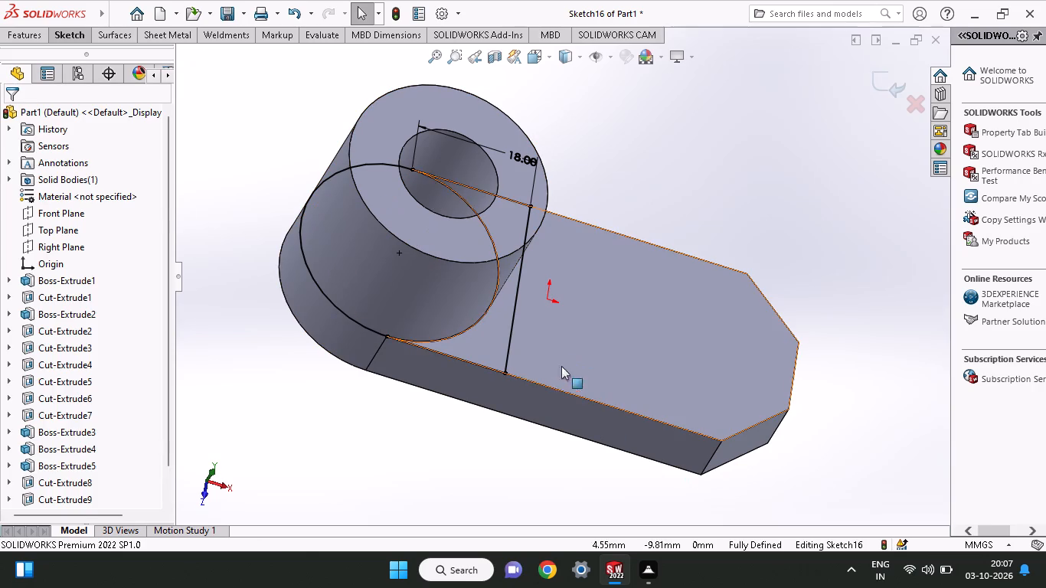
Extrude the region between the boss circle, tangent lines and cross line up to the boss's top face, merged with the part.
middle_click_drag(516, 348, 454, 354)
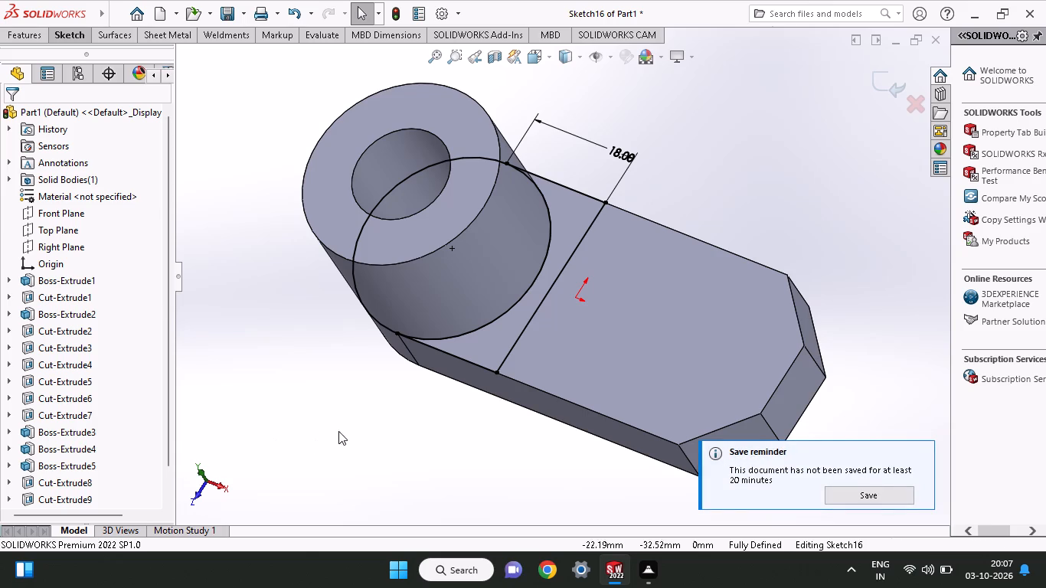
left_click(30, 37)
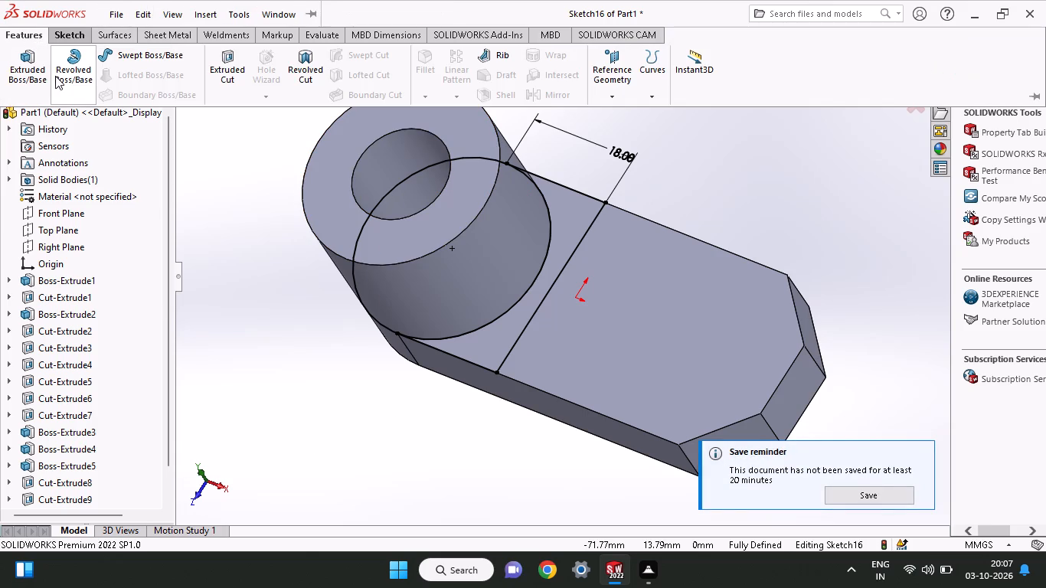
left_click(38, 67)
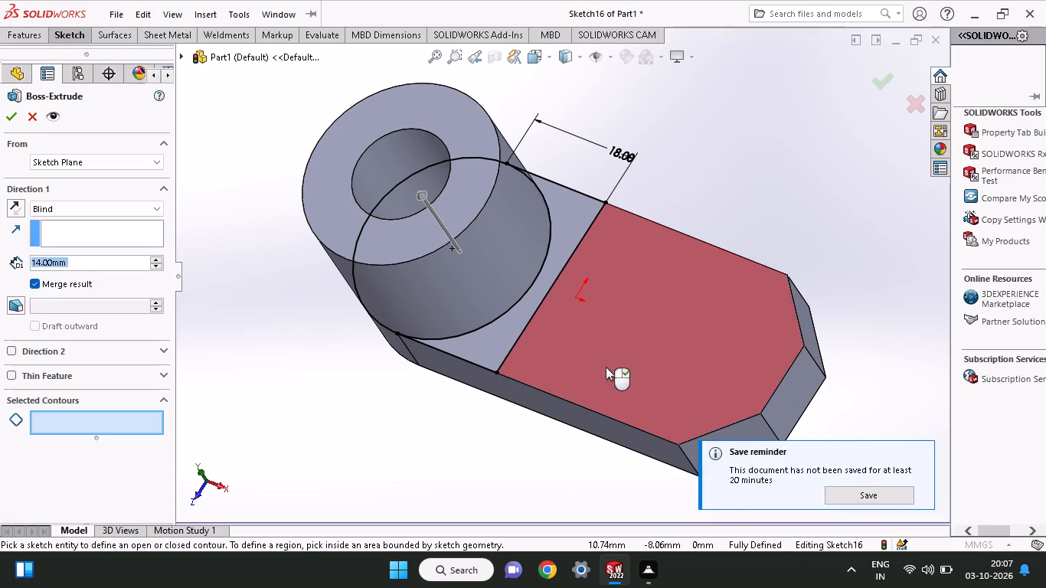
left_click(572, 218)
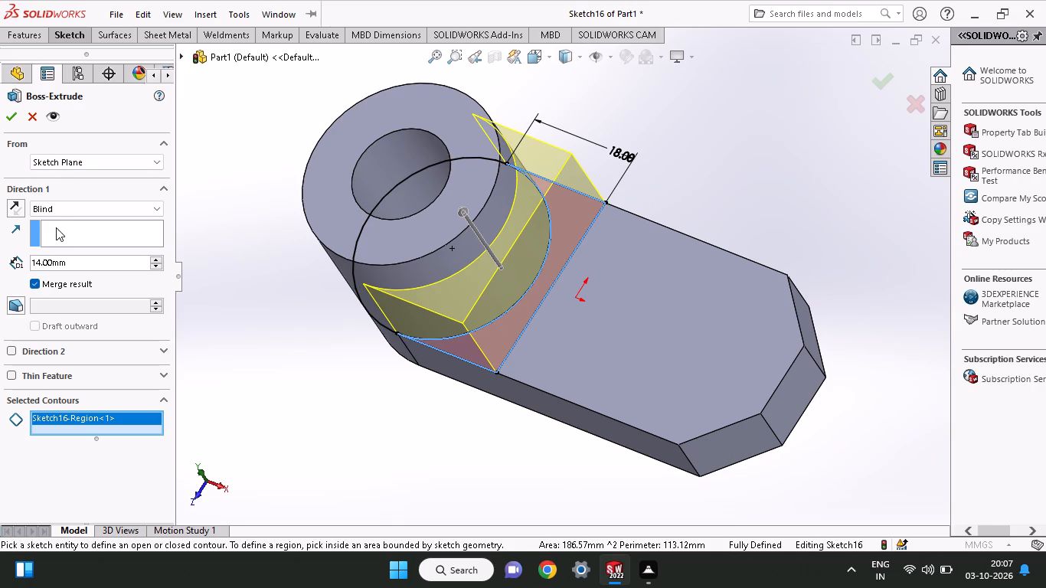
left_click(56, 207)
left_click(67, 253)
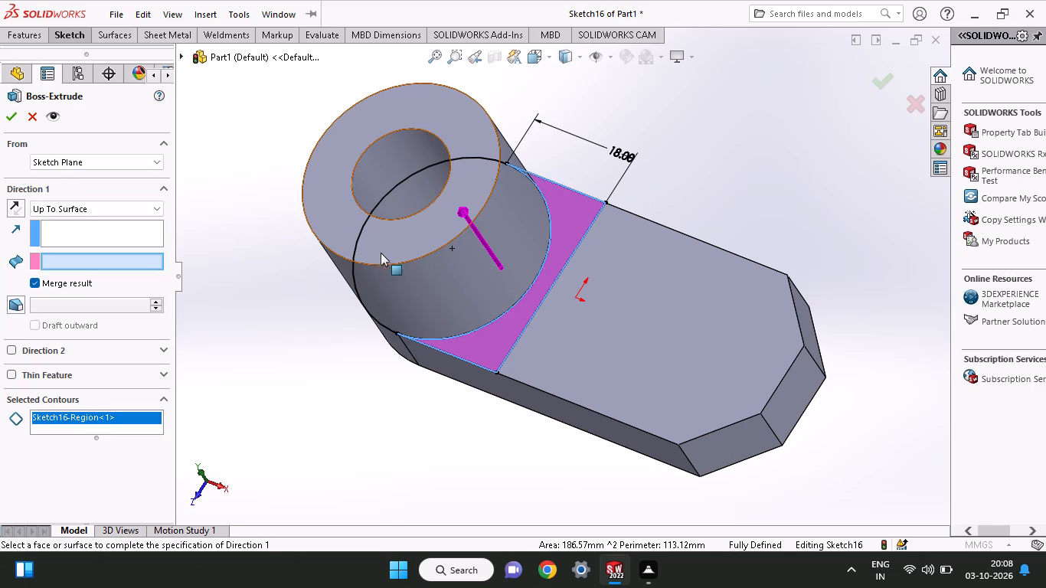
left_click(425, 260)
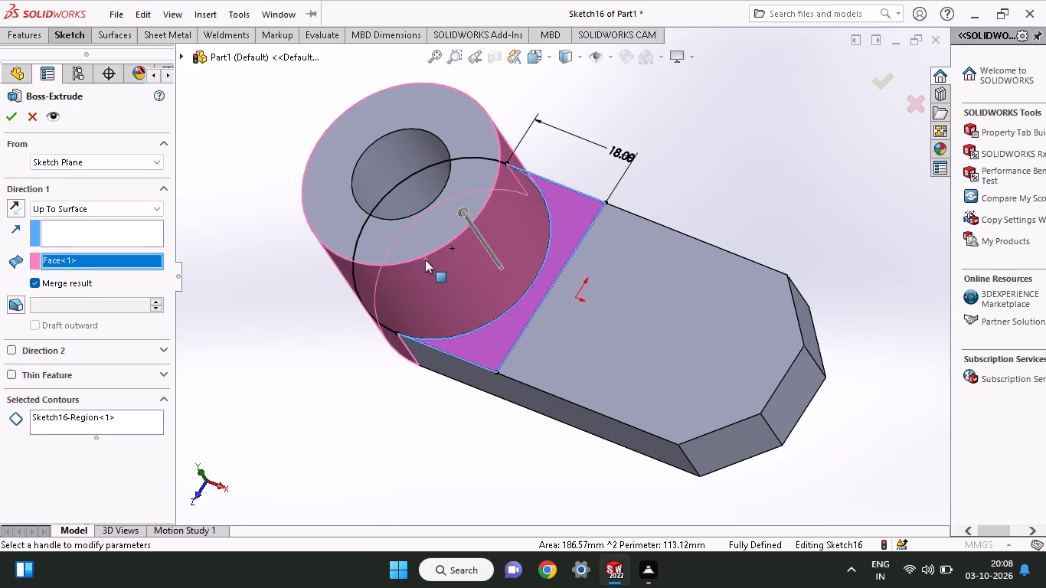
middle_click_drag(425, 260, 512, 238)
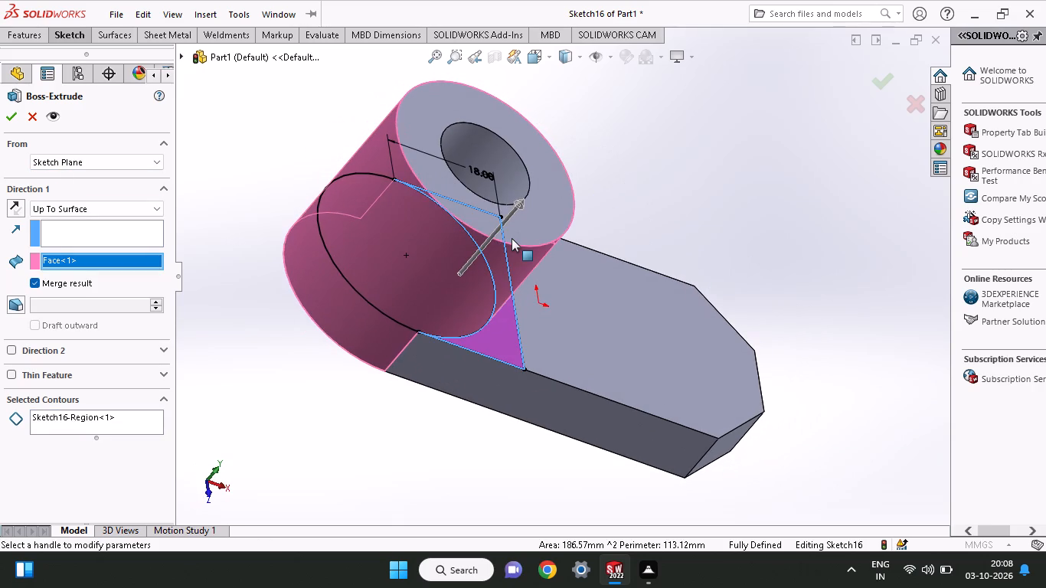
left_click(512, 246)
left_click(512, 241)
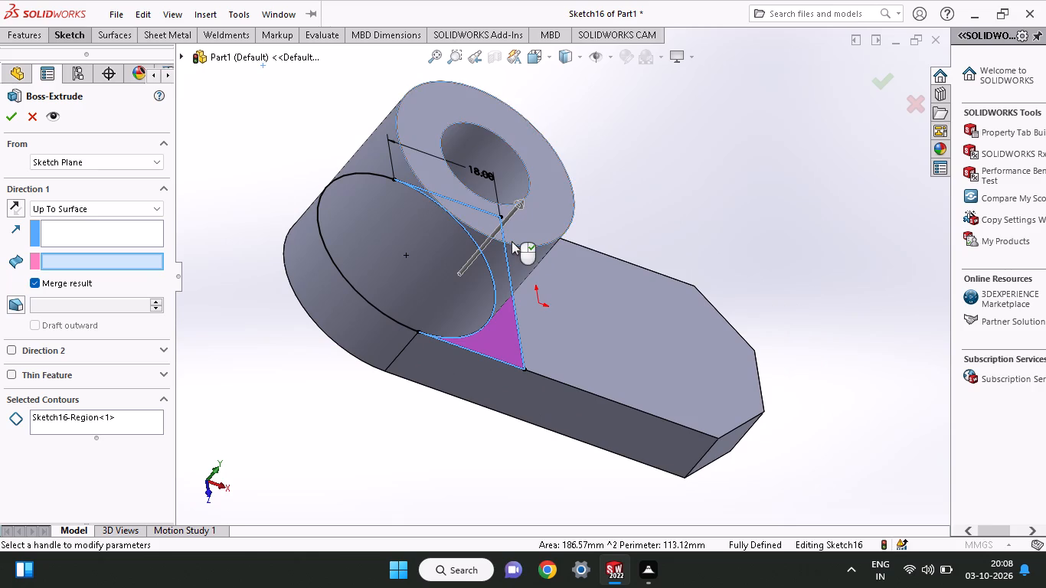
left_click(7, 115)
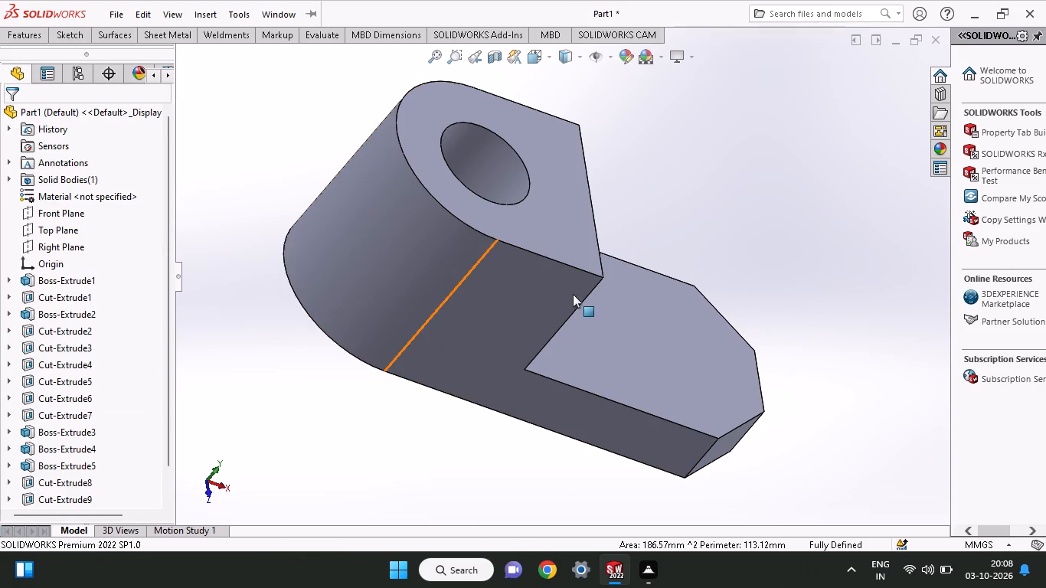
Start a sketch on the arm's upper face and draw a 42 mm horizontal line from the block edge's midpoint to the end edge's midpoint.
middle_click_drag(573, 294, 574, 279)
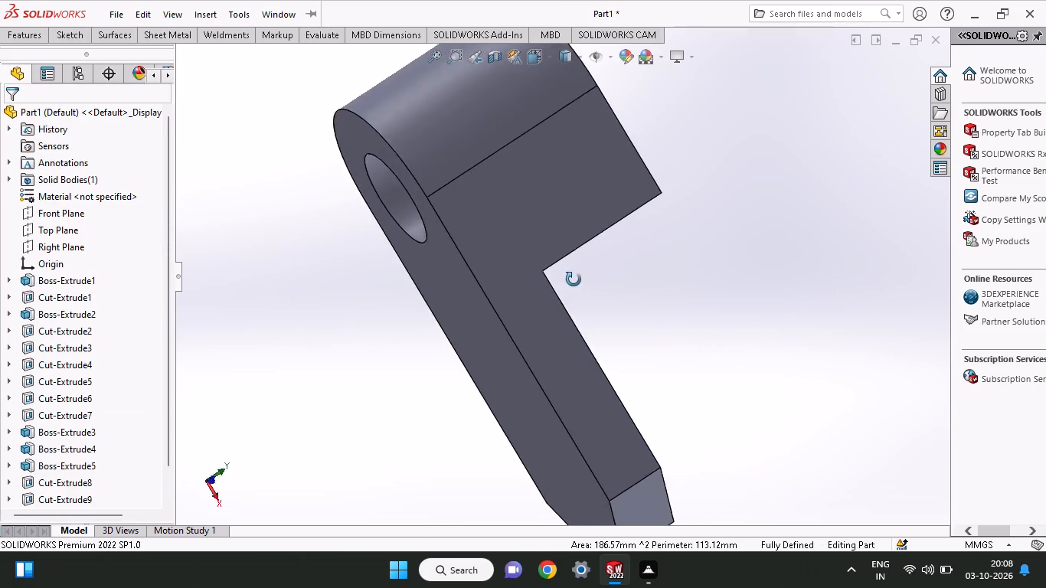
middle_click_drag(574, 279, 502, 402)
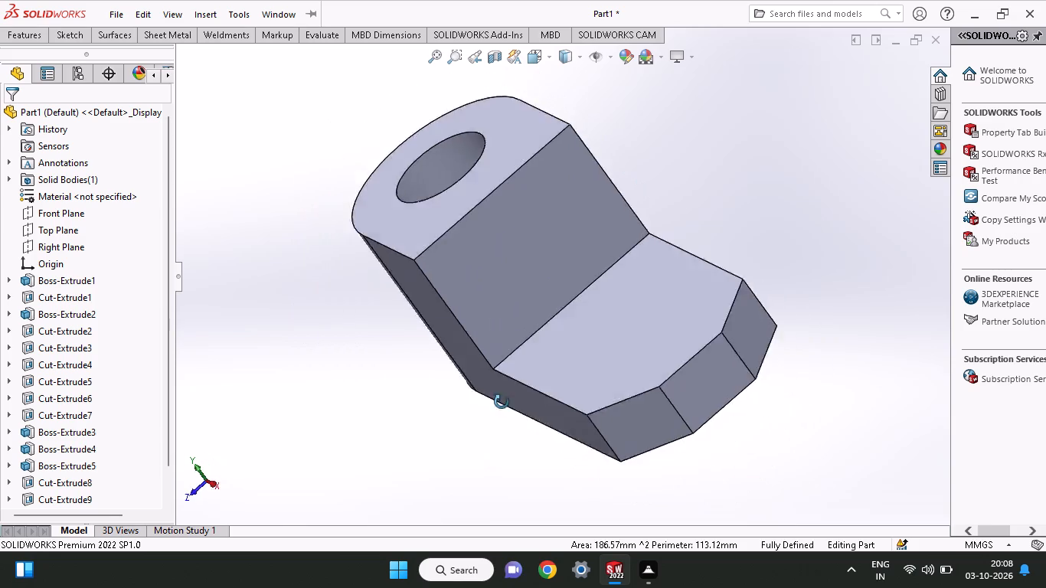
middle_click_drag(502, 402, 538, 368)
middle_click_drag(651, 281, 659, 397)
left_click(668, 308)
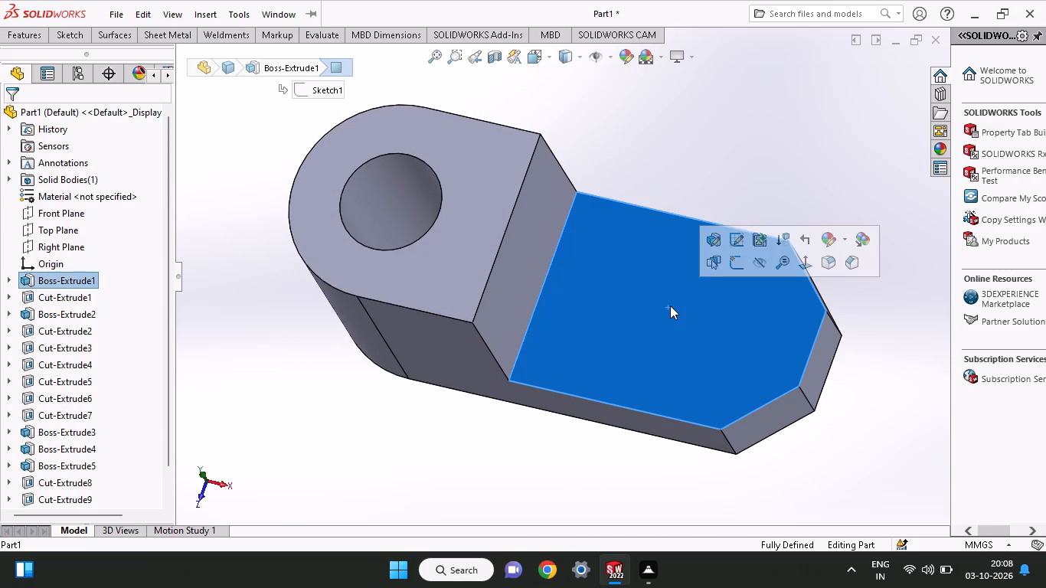
left_click(740, 264)
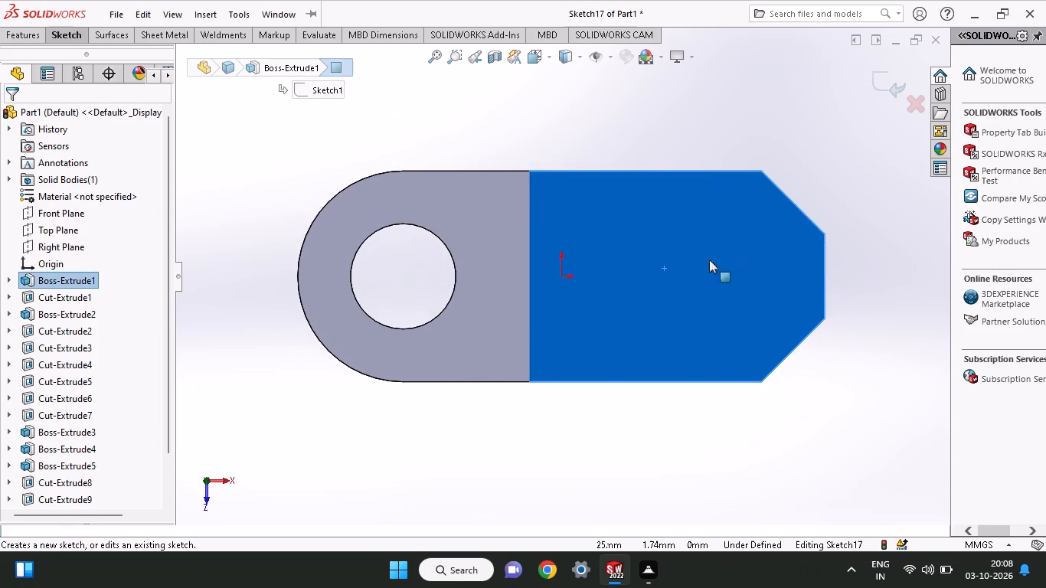
left_click(63, 31)
left_click(103, 53)
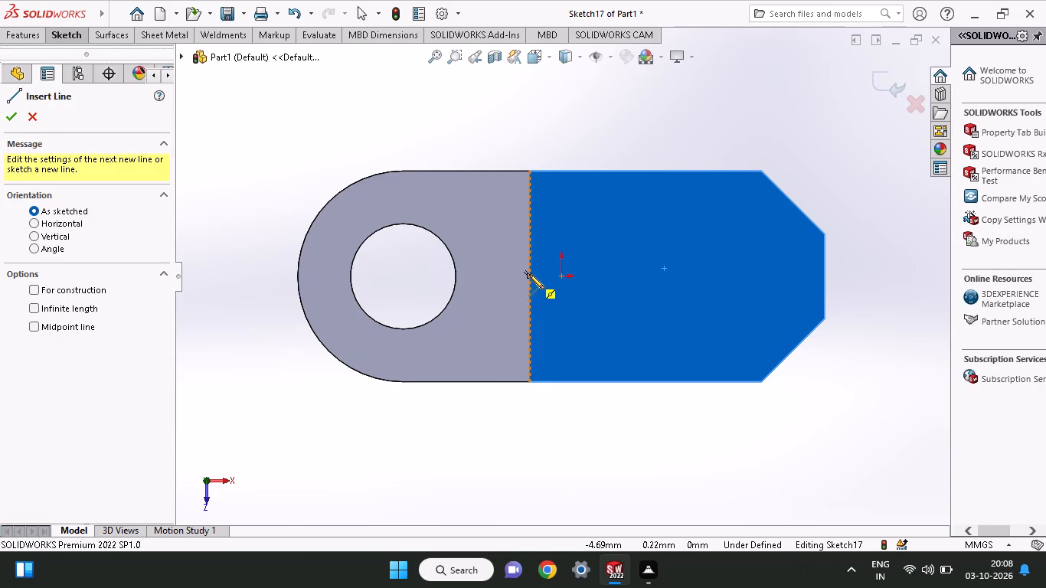
left_click(529, 274)
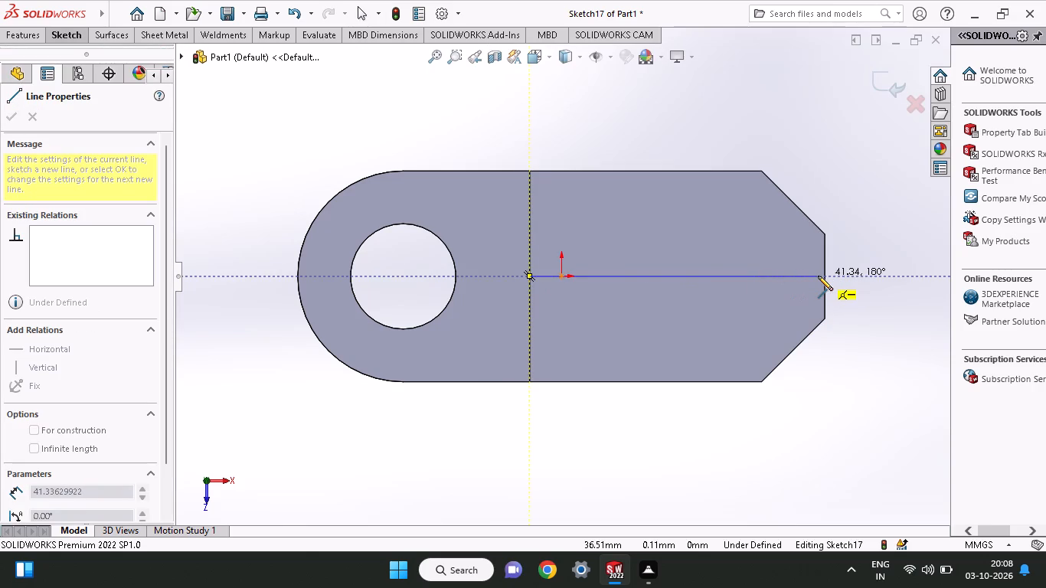
left_click(824, 276)
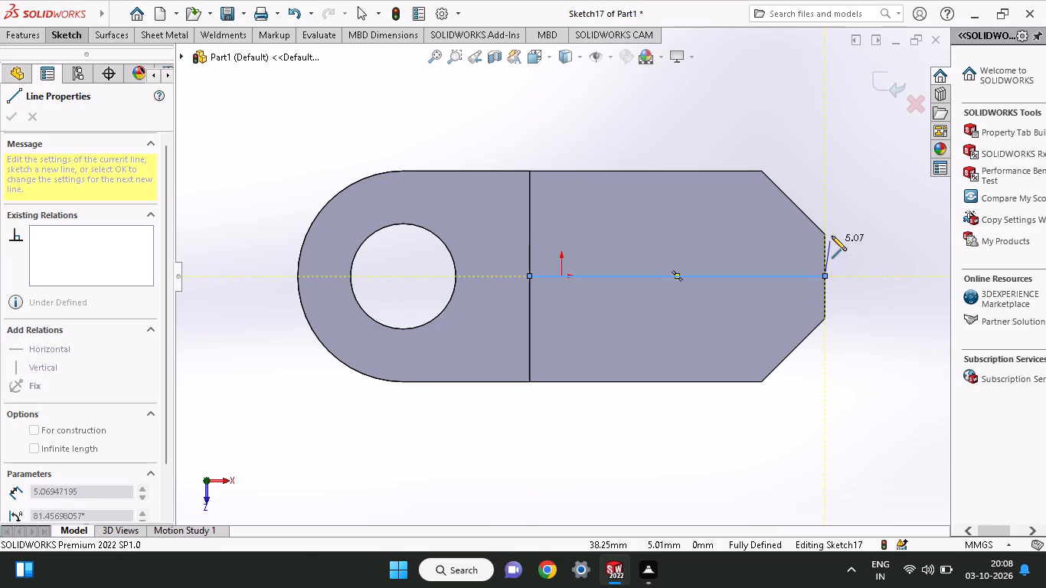
right_click(838, 241)
left_click(842, 249)
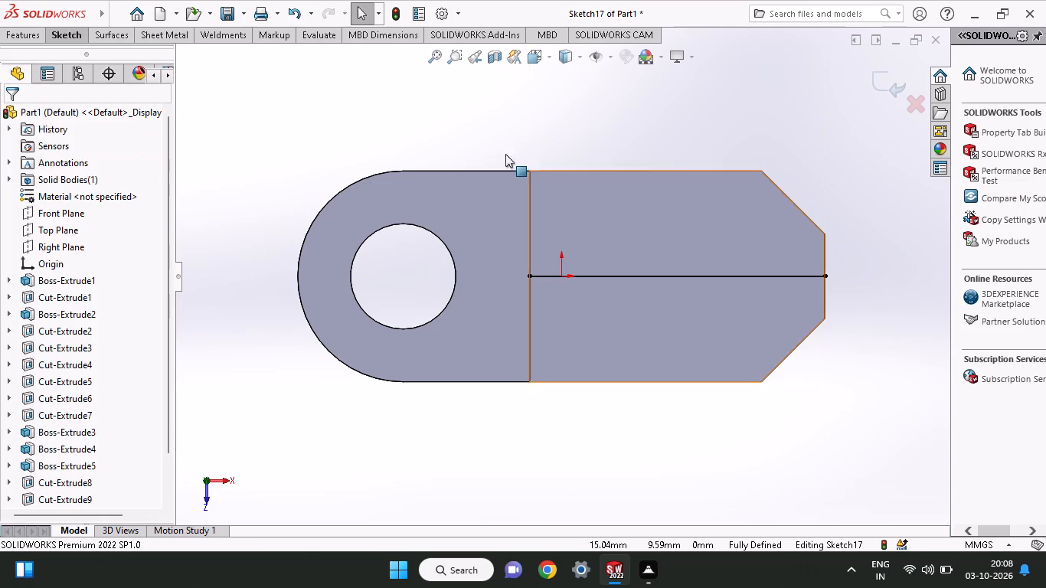
Offset the arm's lengthwise middle line by 3.5 mm in both directions.
left_click(77, 32)
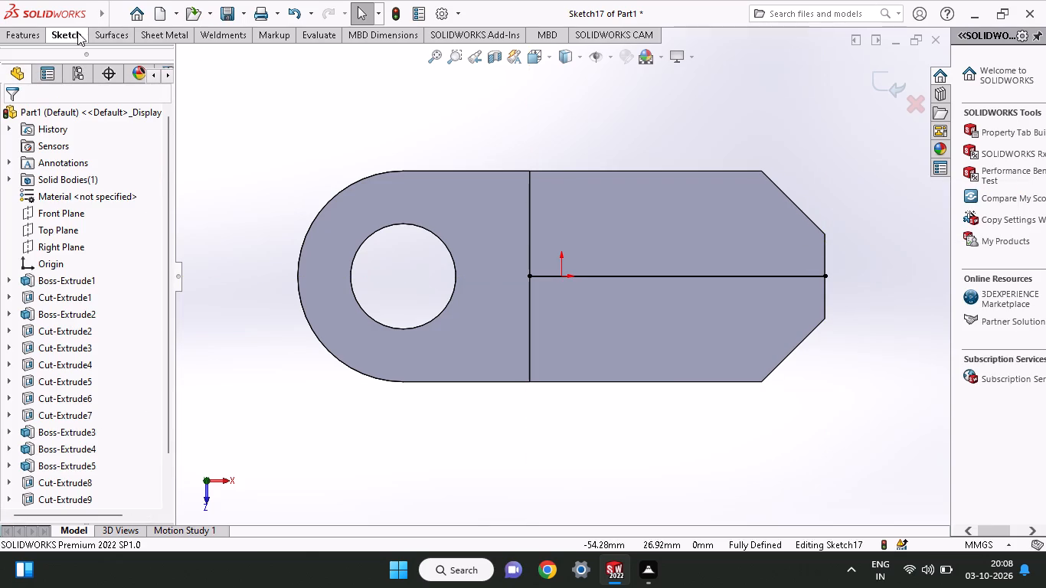
left_click(289, 72)
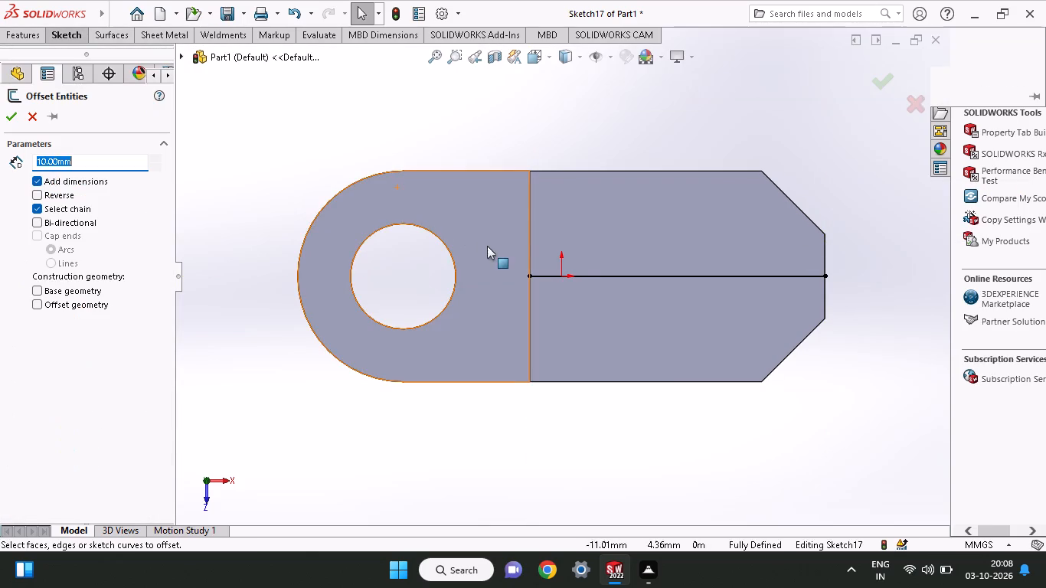
left_click(693, 273)
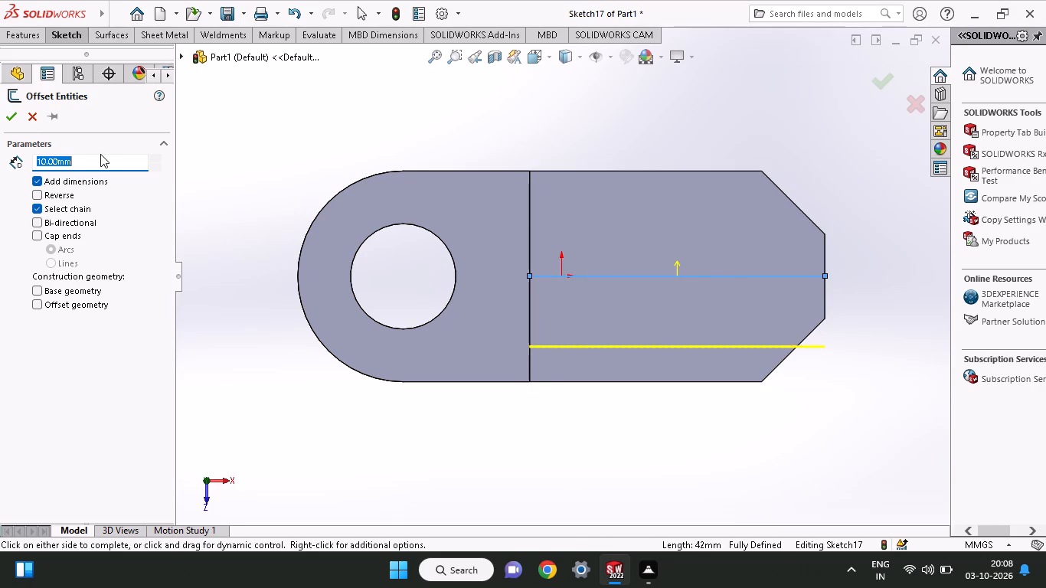
type("3.")
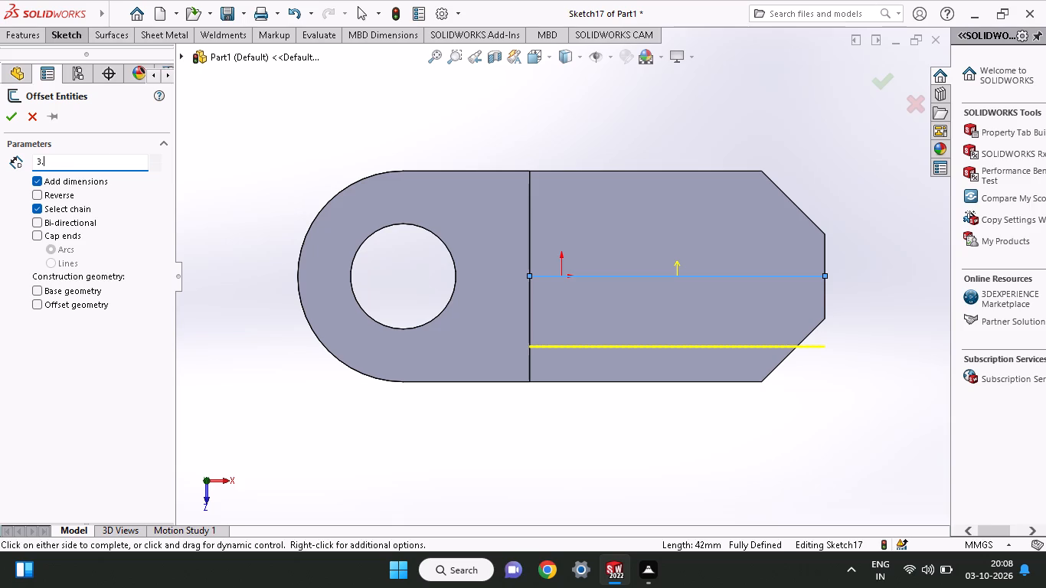
key("2")
key("backslash")
key("BackSpace")
key("BackSpace")
key("5")
key("Return")
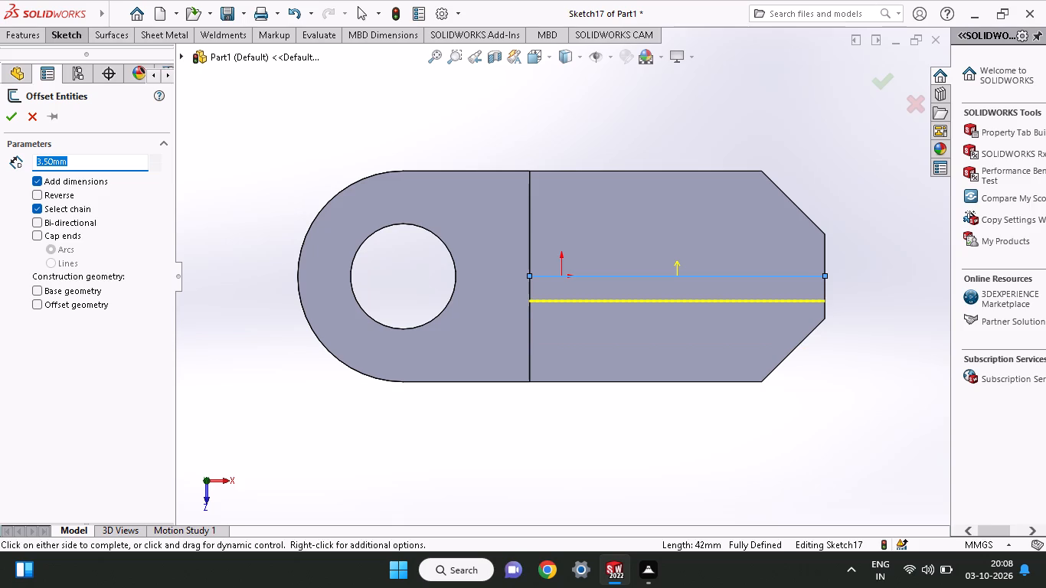
left_click(42, 222)
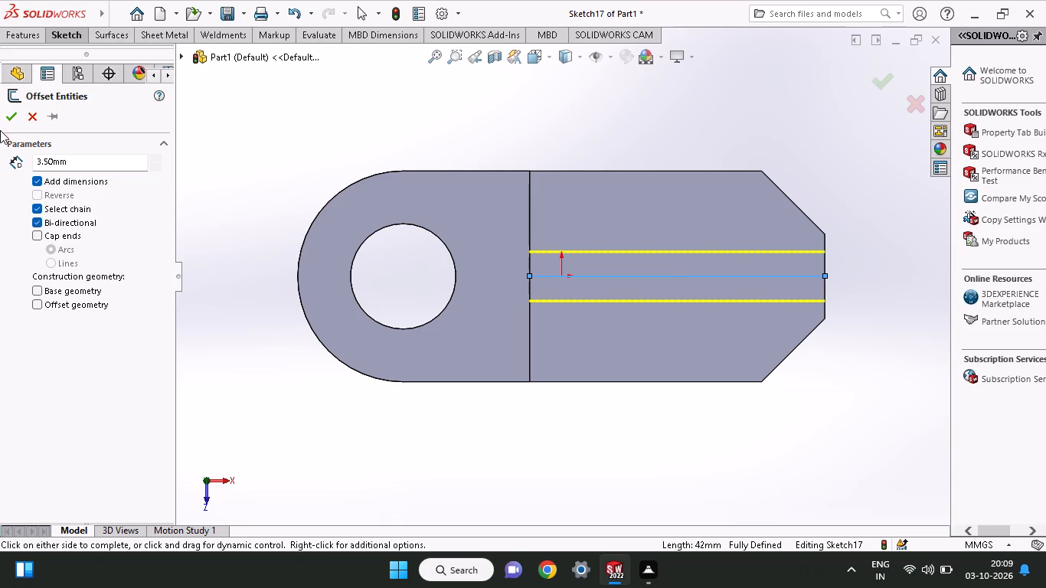
left_click(10, 119)
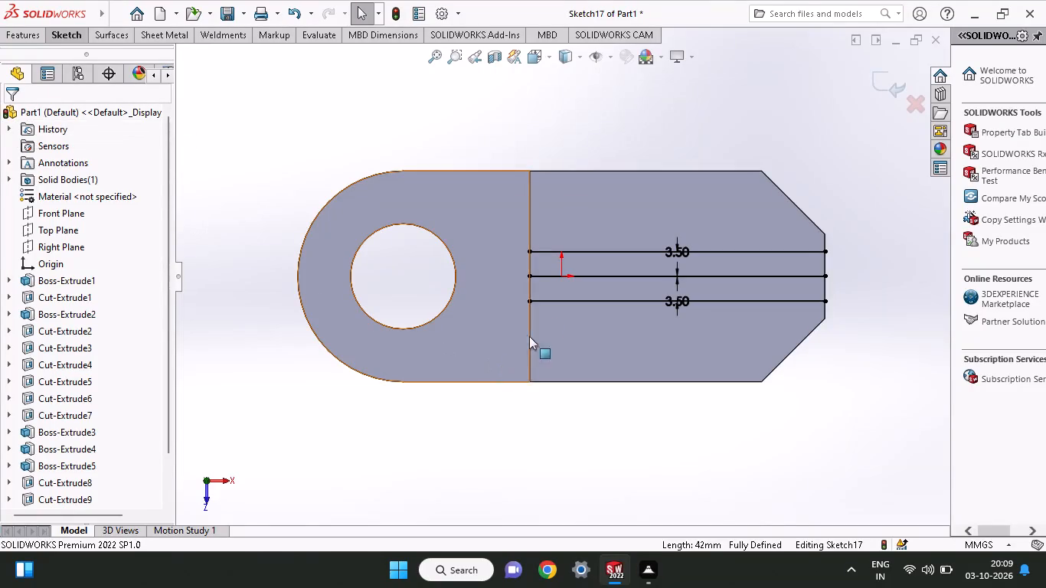
Delete the 42 mm middle line from the sketch, keeping the two offset lines on either side of it.
left_click(576, 276)
right_click(576, 276)
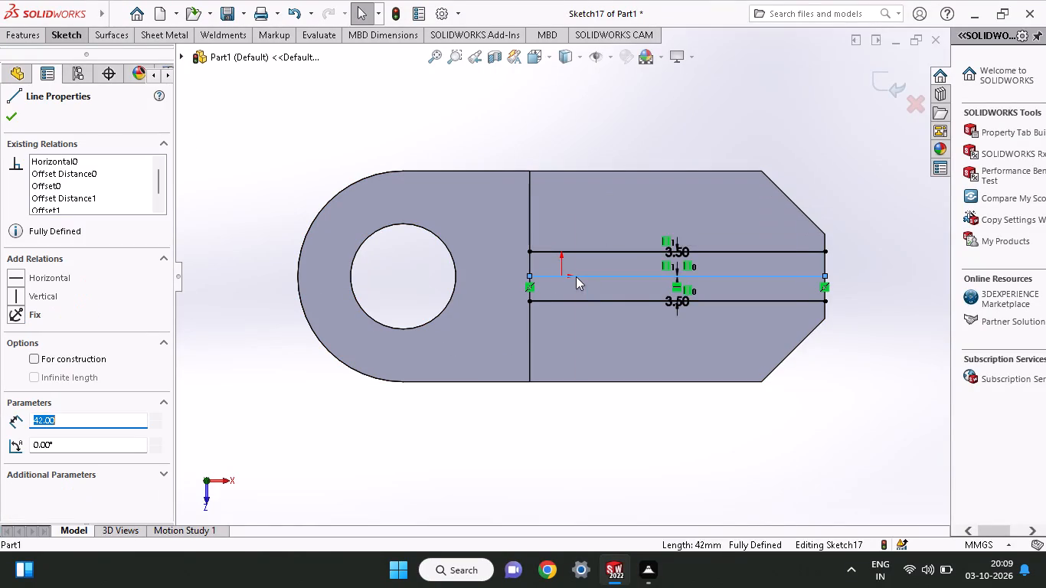
left_click(600, 473)
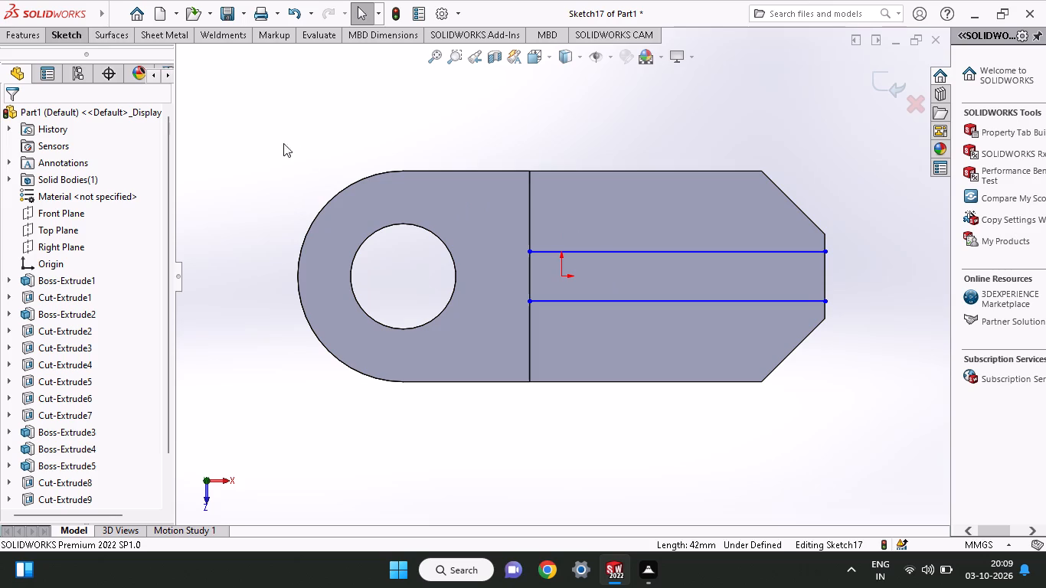
Draw a 7 mm vertical line on the arm's end edge connecting the outer endpoints of the two offset lines.
left_click(77, 34)
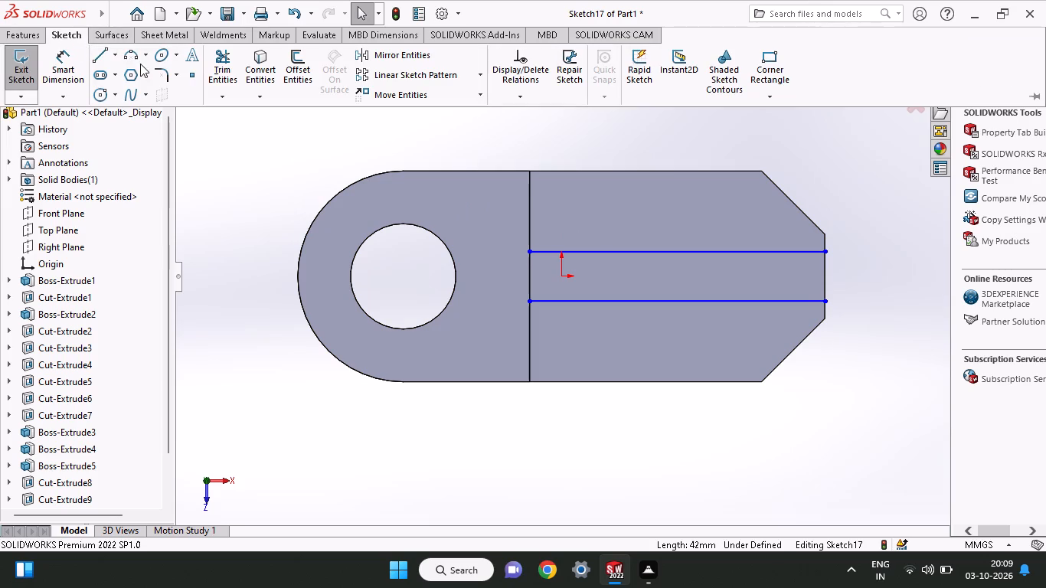
left_click(93, 50)
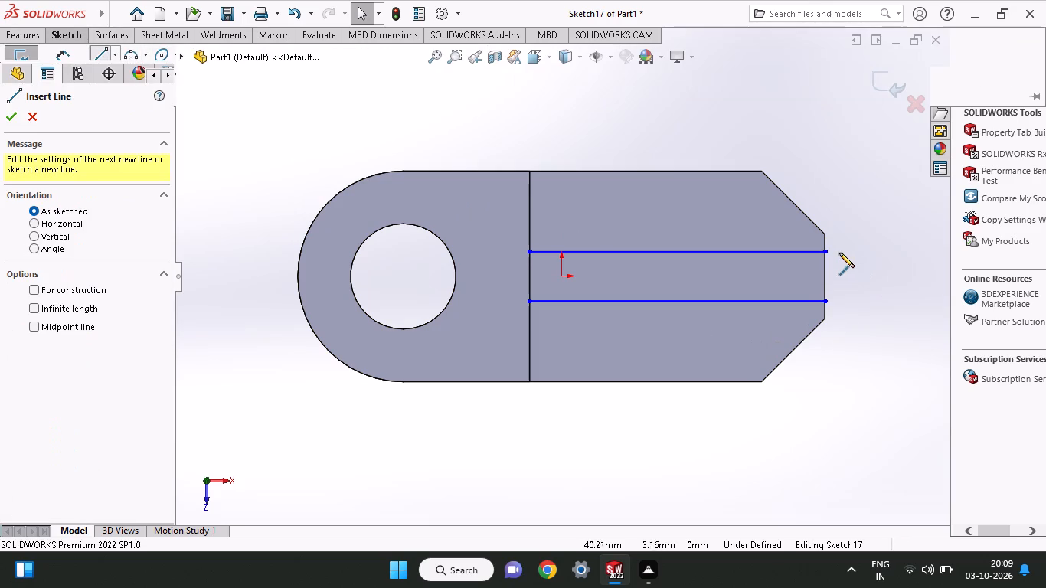
left_click(821, 253)
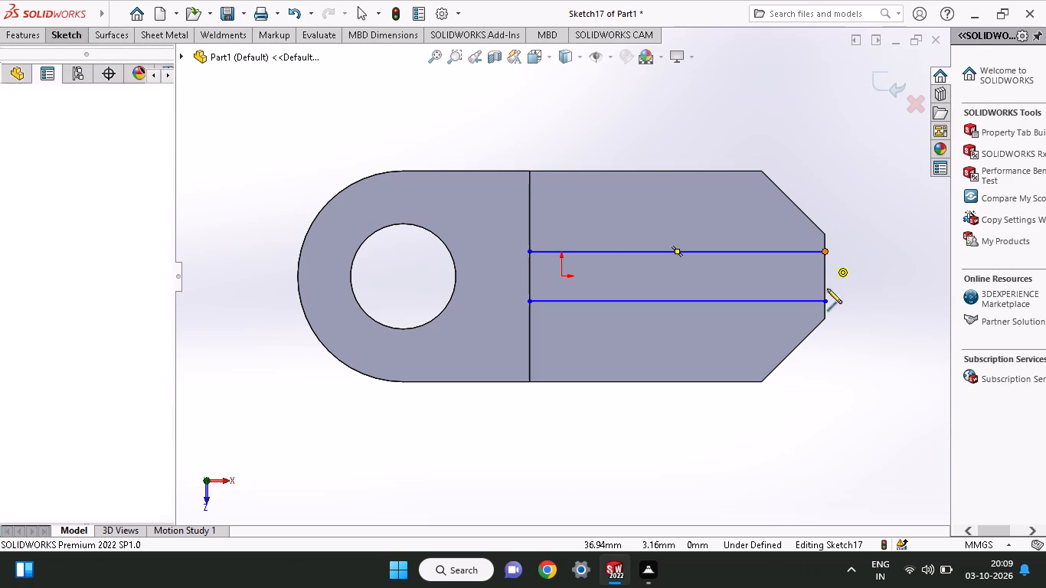
left_click(822, 299)
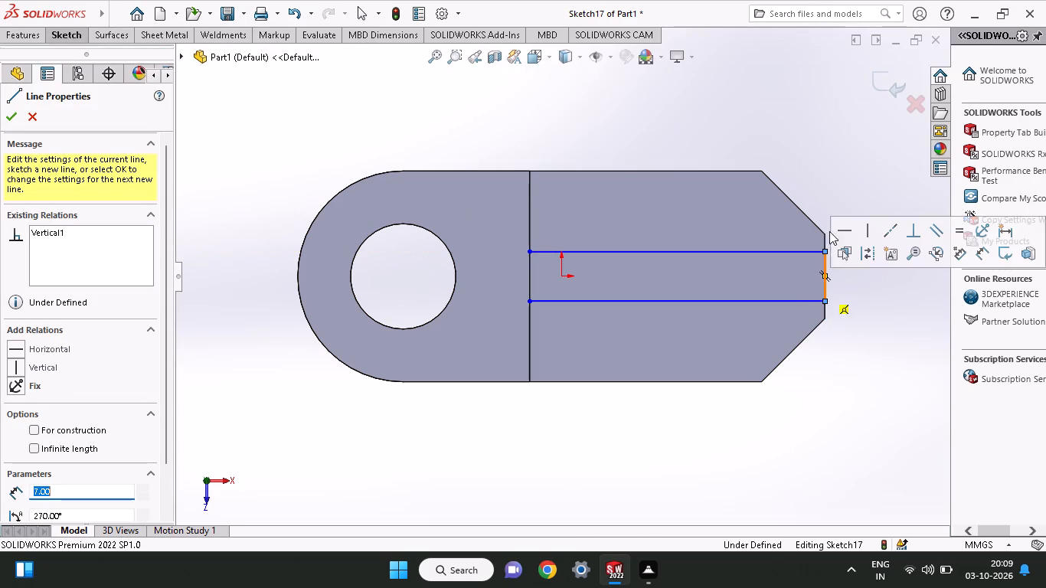
right_click(831, 178)
left_click(844, 189)
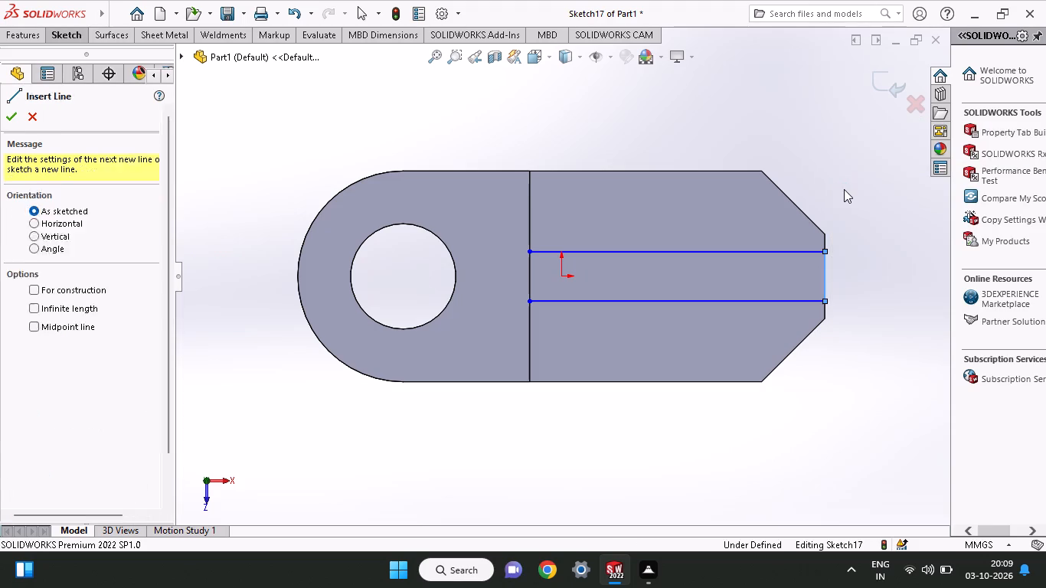
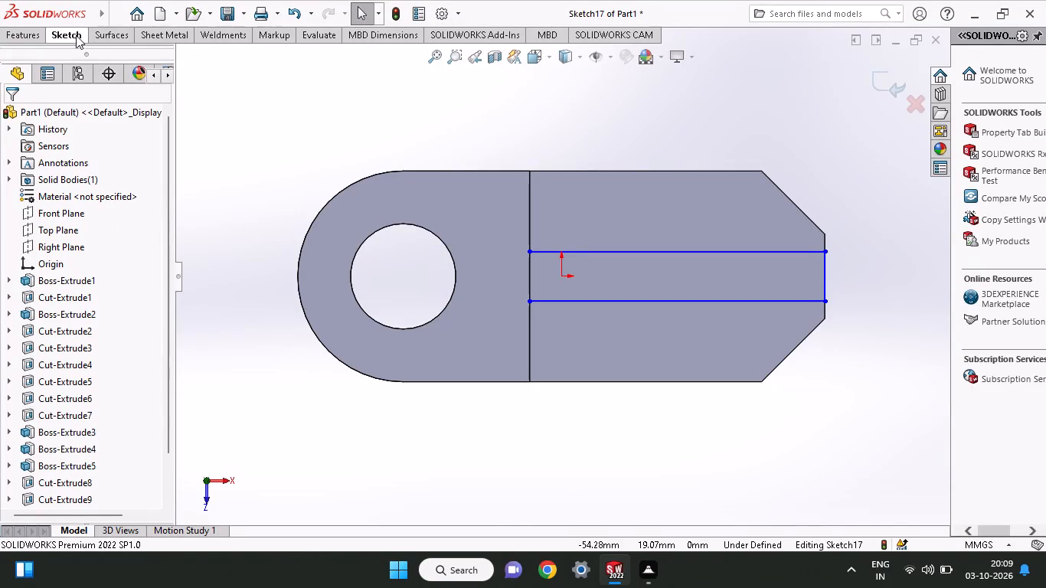
Draw a 7 mm vertical line along the block edge connecting the inner endpoints of the two offset lines to close the profile.
left_click(76, 36)
left_click(99, 57)
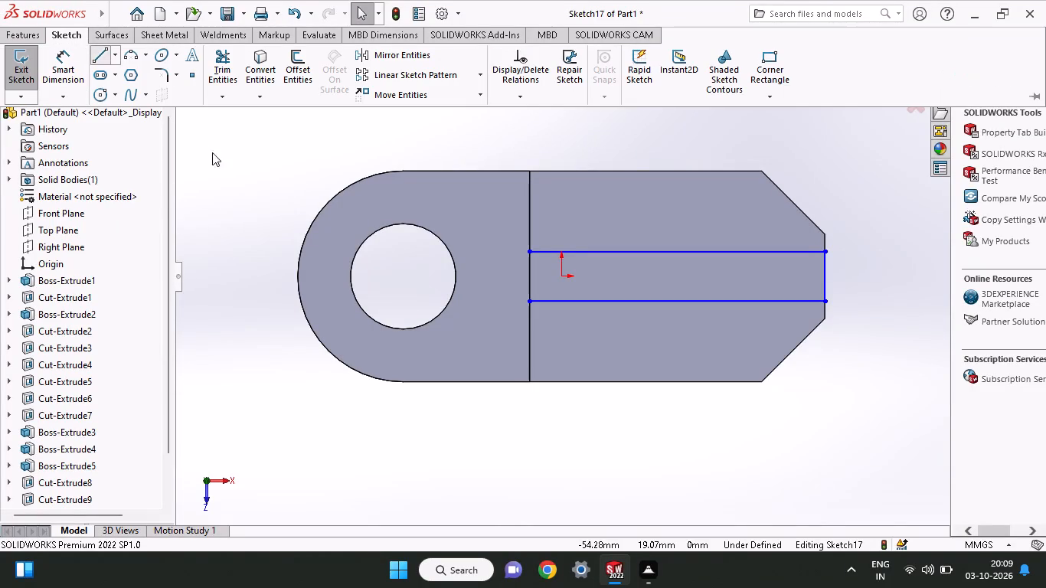
left_click(528, 248)
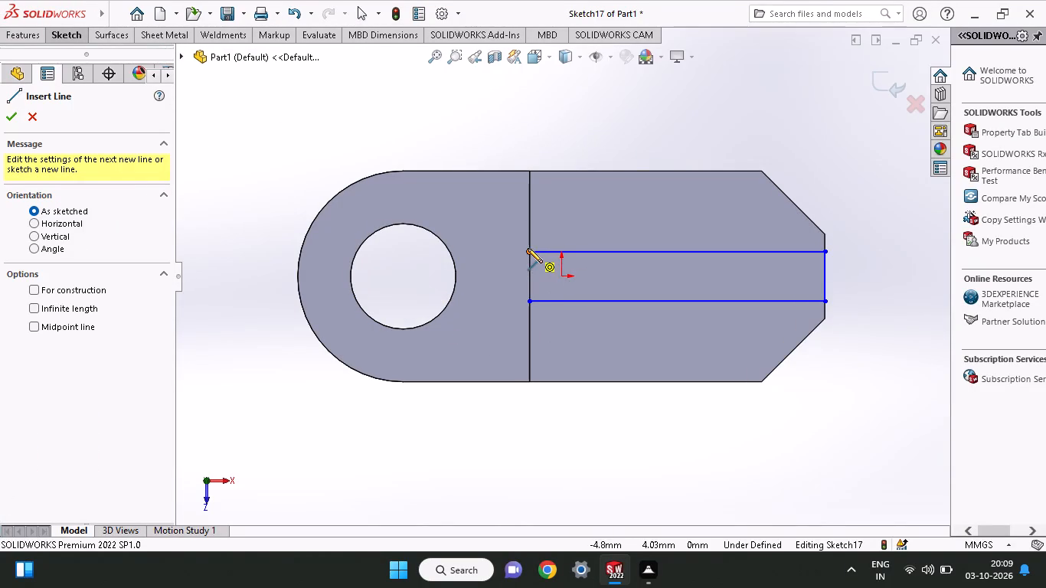
left_click(529, 304)
right_click(561, 195)
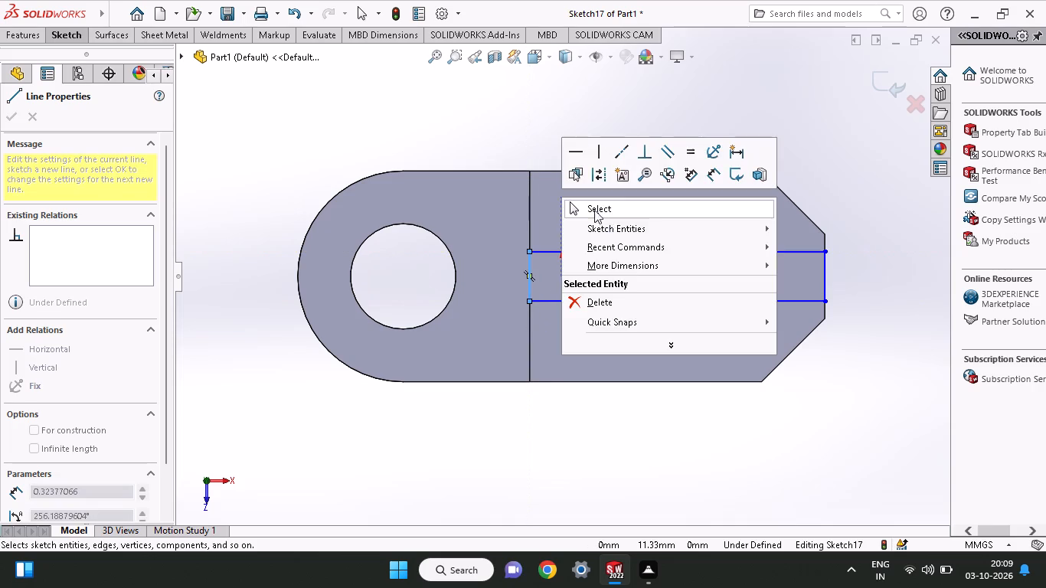
left_click(606, 217)
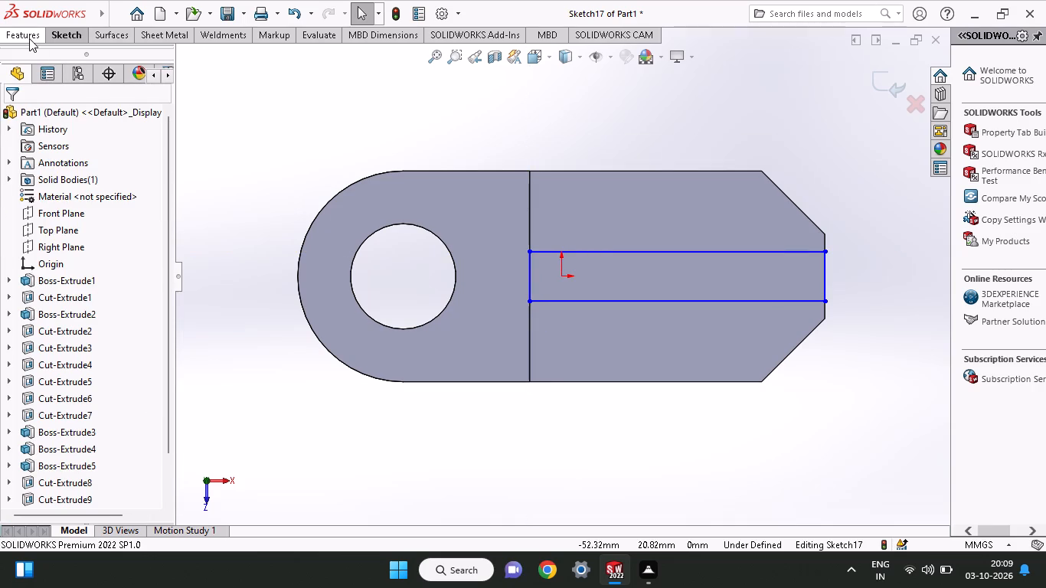
Extrude the closed 7 mm wide profile upward from the arm's face as a blind boss 1 mm deep, with merged result.
left_click(29, 38)
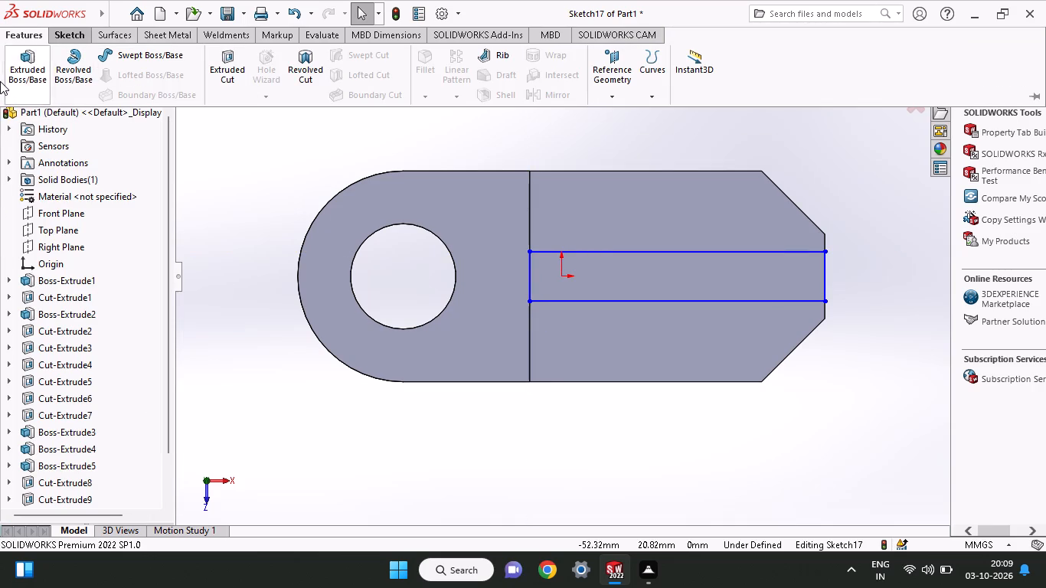
left_click(0, 81)
left_click(16, 87)
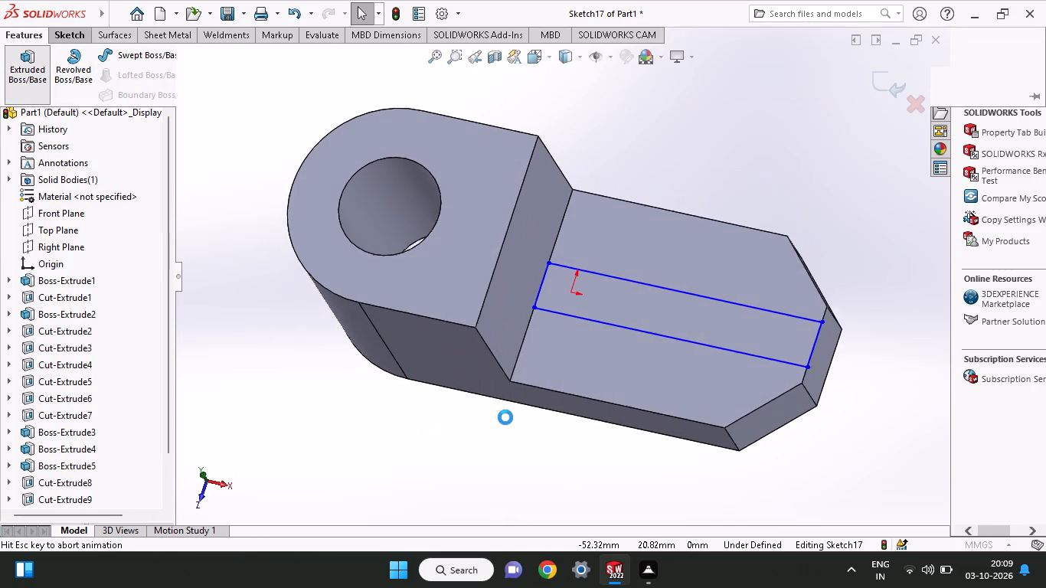
left_click(596, 306)
left_click(698, 345)
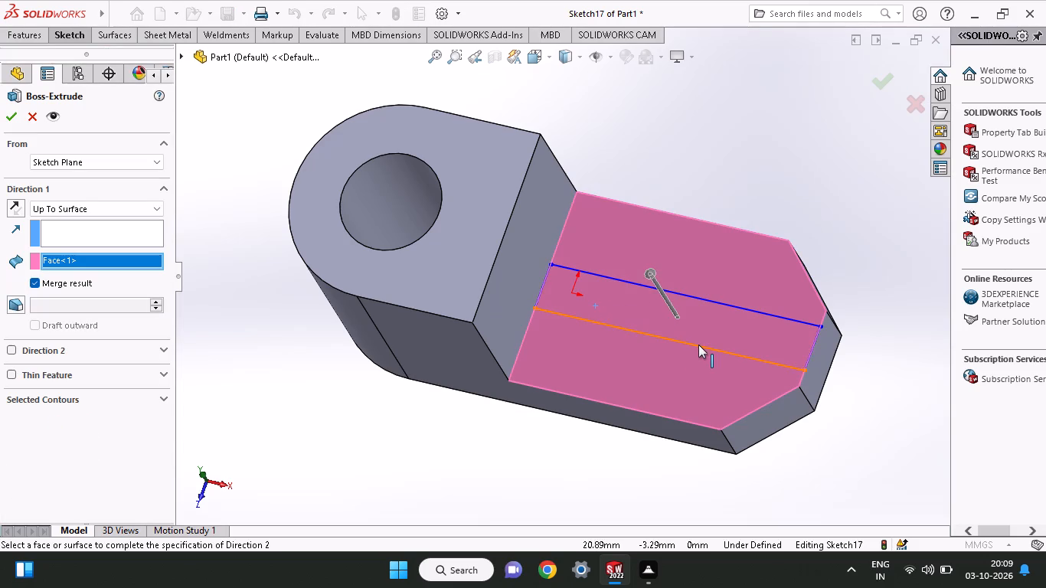
left_click(70, 207)
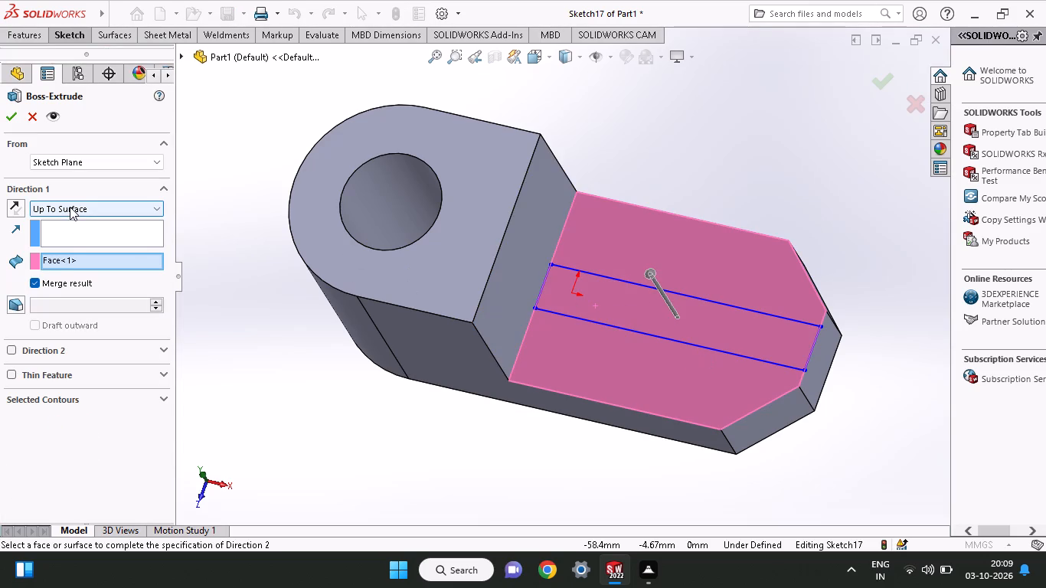
left_click(70, 228)
left_click(75, 208)
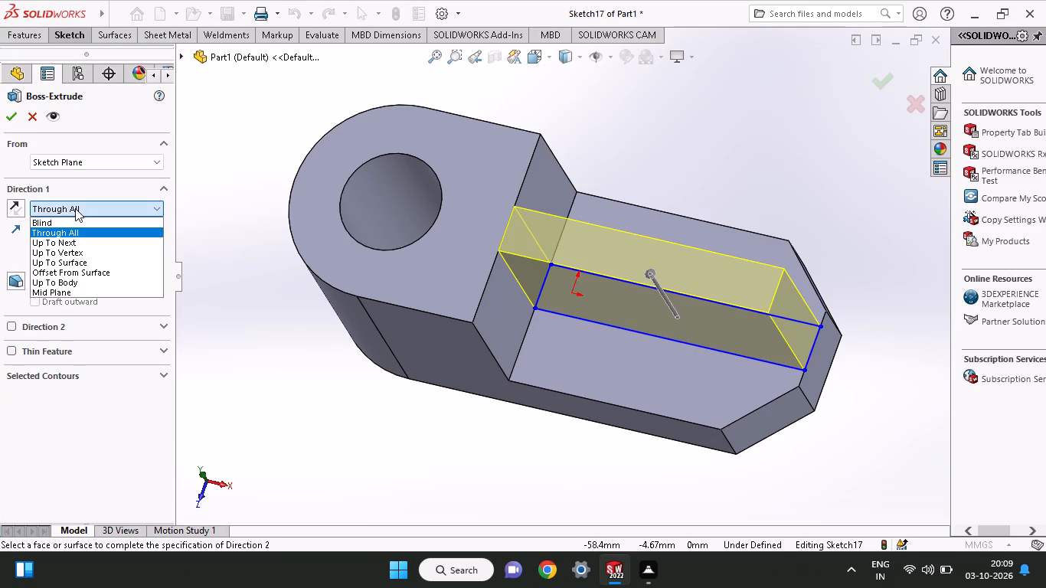
left_click(74, 219)
middle_click_drag(261, 424, 271, 368)
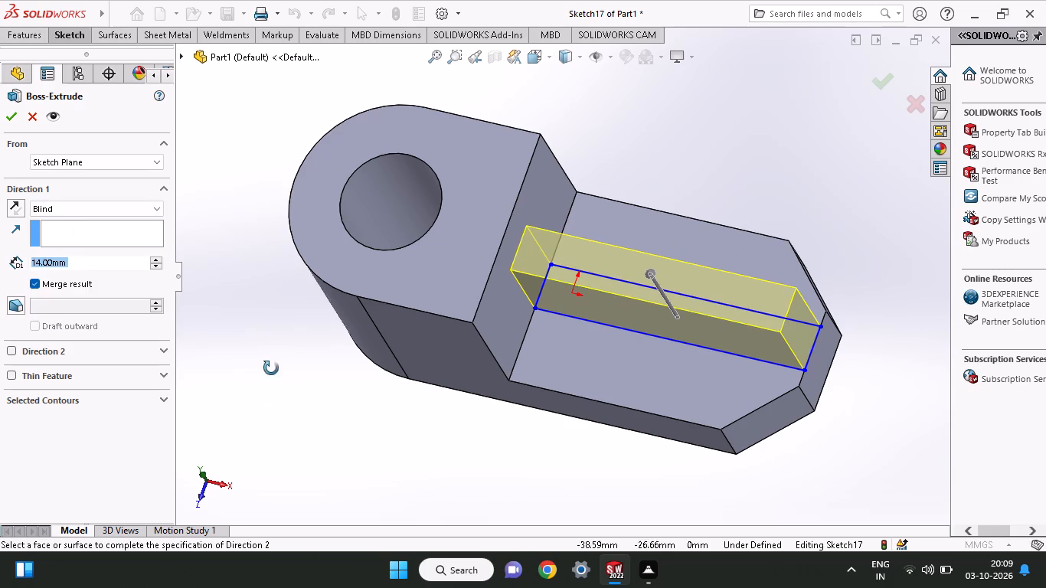
middle_click_drag(271, 368, 279, 306)
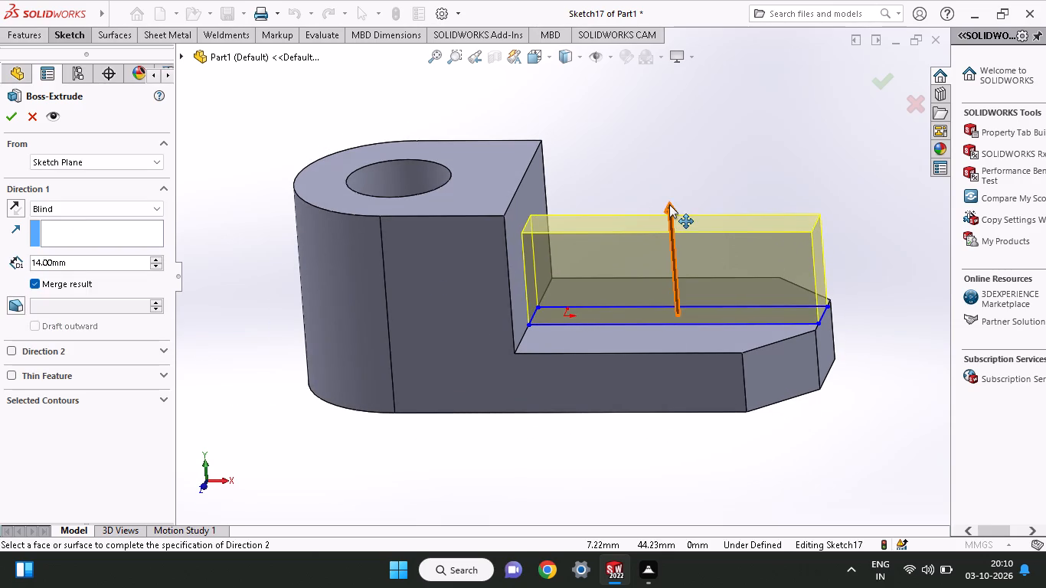
left_click_drag(669, 204, 675, 290)
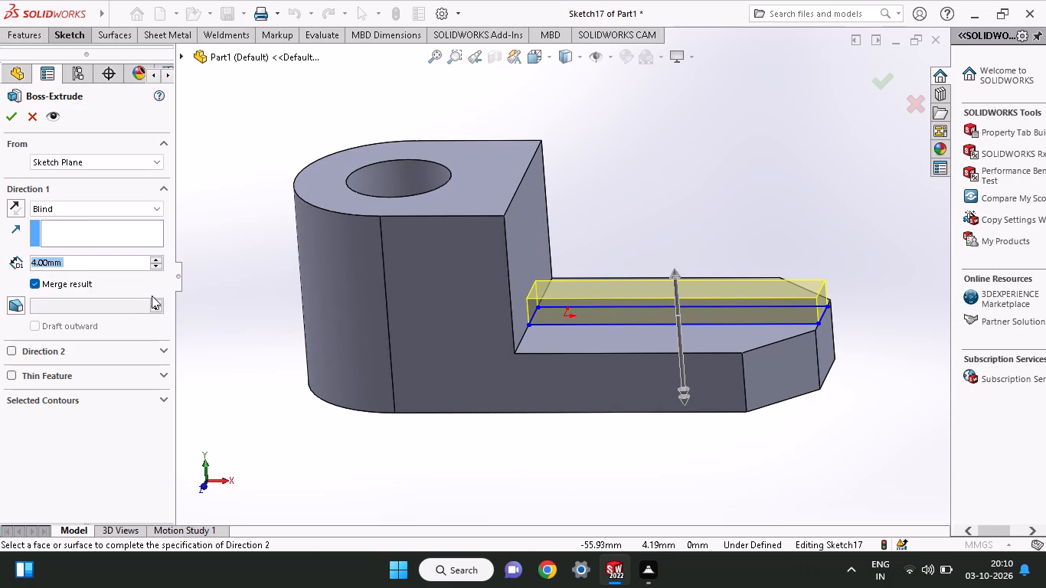
key("1")
key("Return")
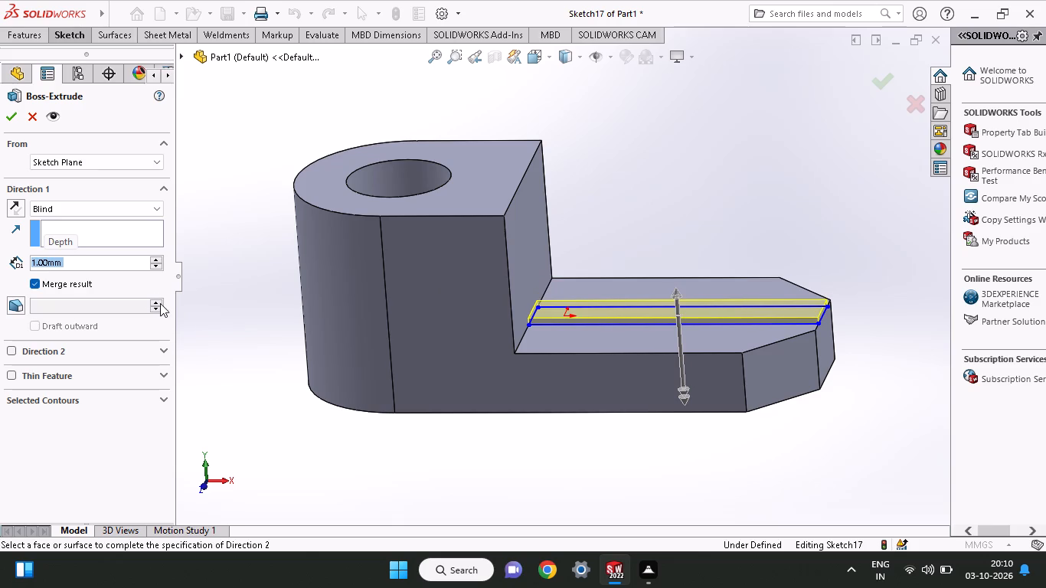
left_click(2, 111)
left_click(4, 114)
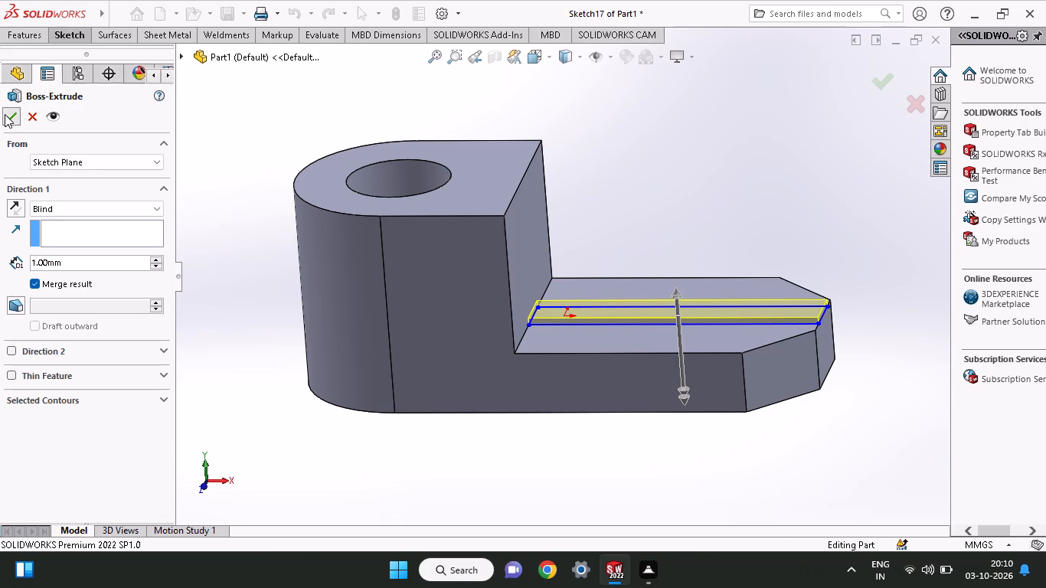
Start a sketch on the raised strip's upper face and draw a corner rectangle between its opposite corners, covering the whole face.
middle_click_drag(750, 352, 747, 372)
left_click(717, 312)
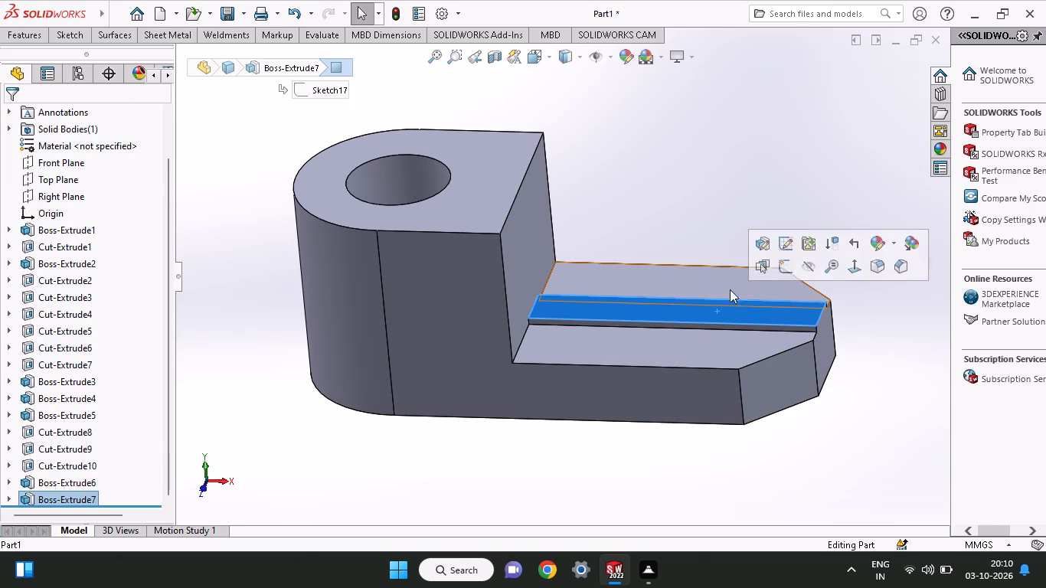
left_click(776, 263)
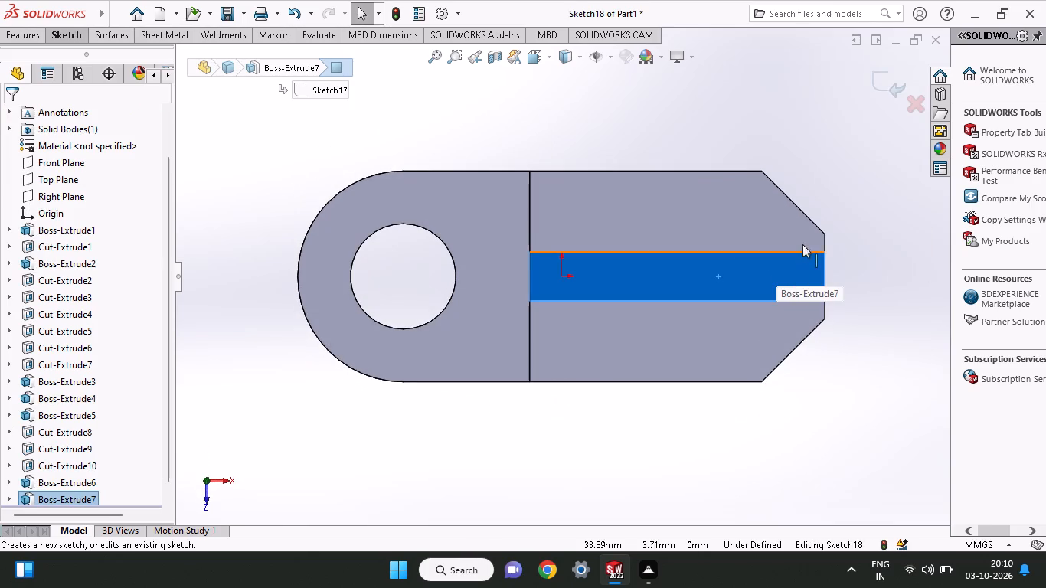
left_click(40, 28)
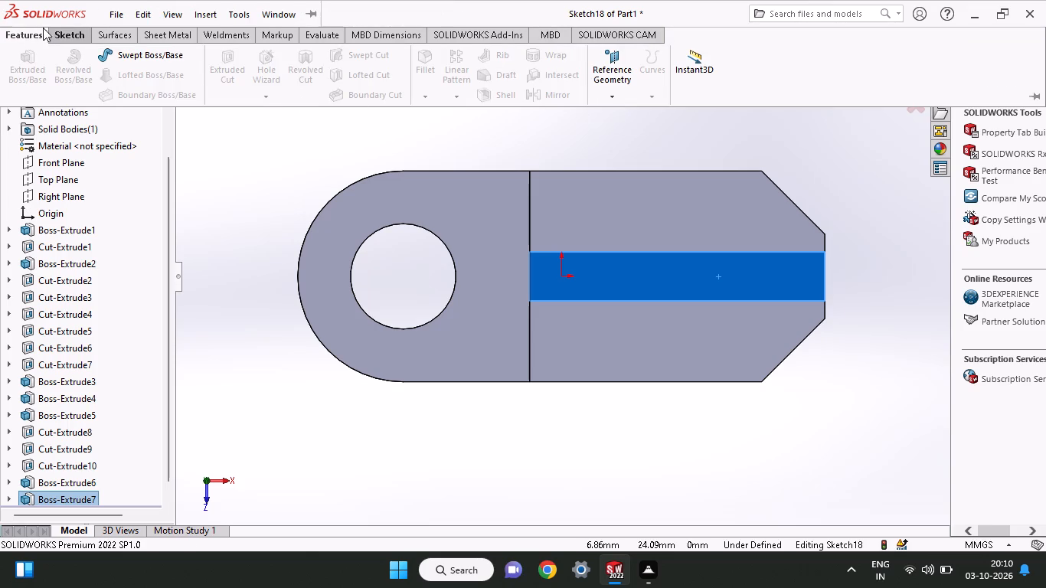
left_click(49, 31)
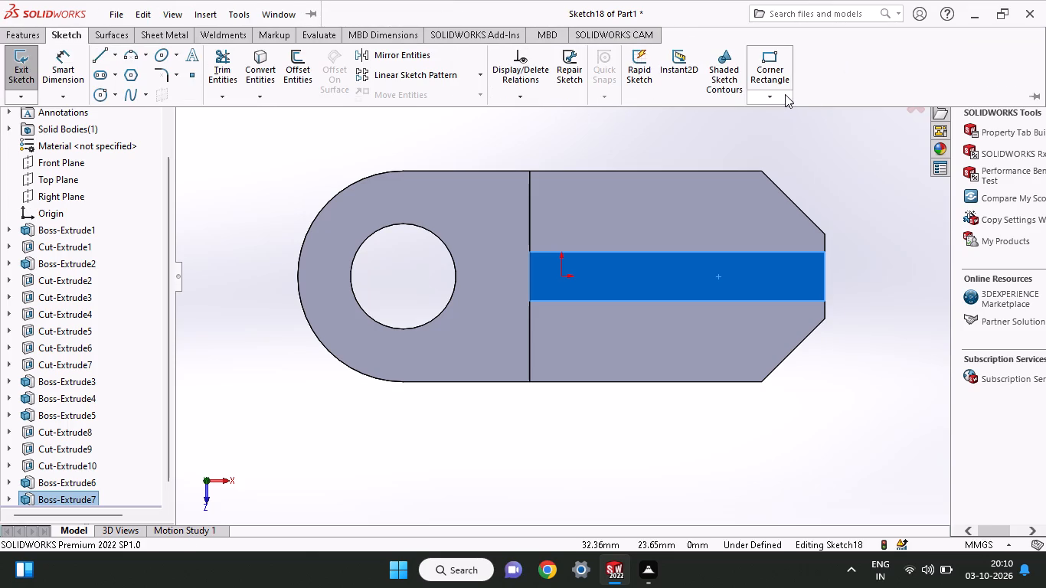
left_click(776, 74)
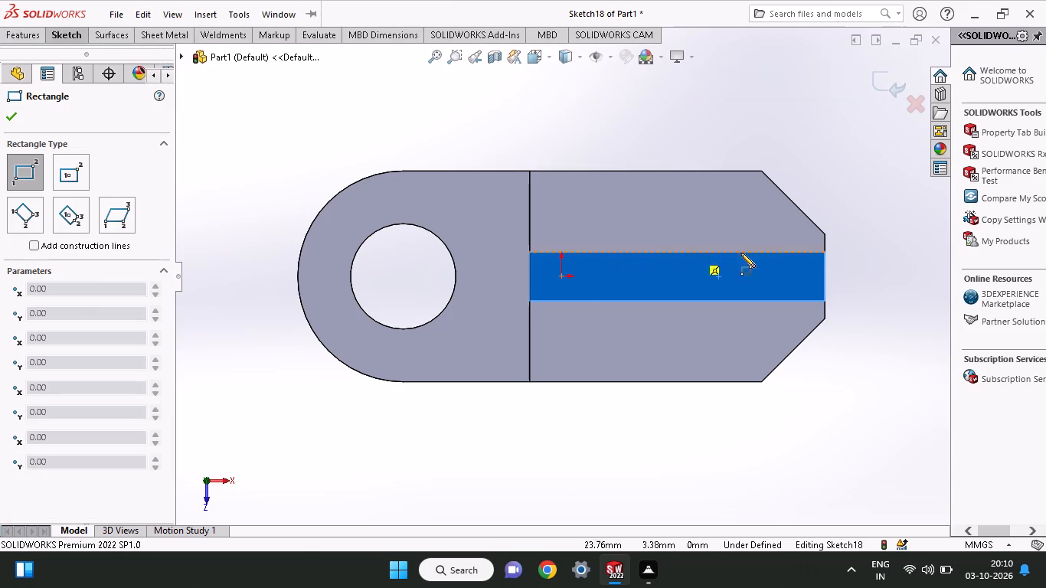
left_click(823, 253)
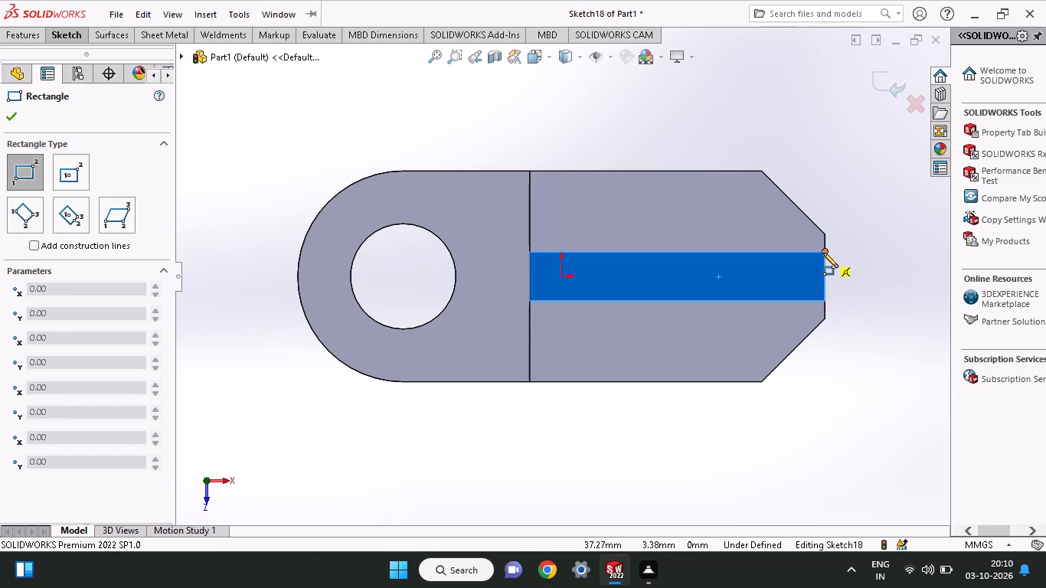
left_click(531, 300)
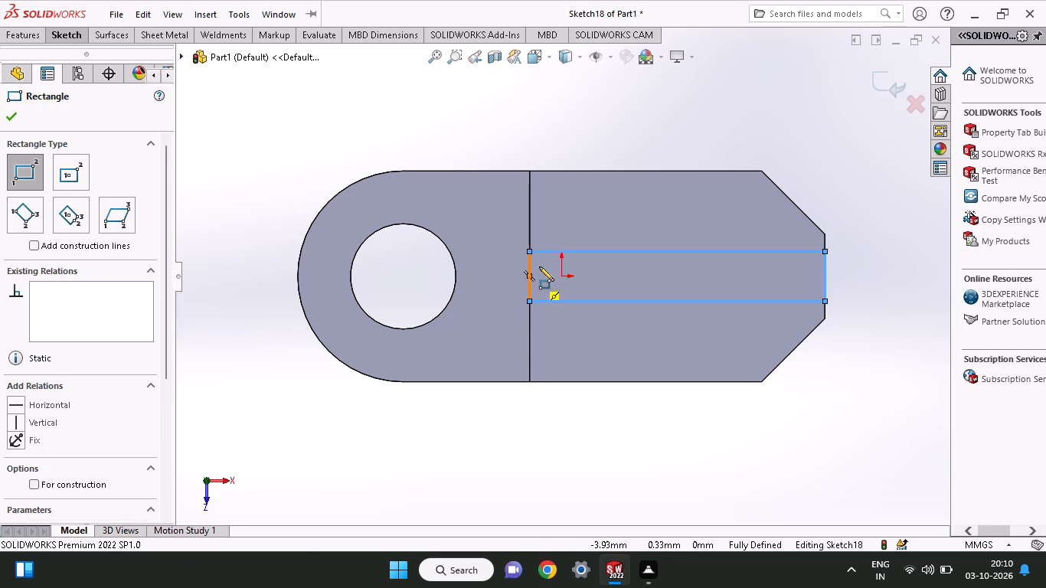
Extrude the strip's rectangle upward as a blind boss 5 mm deep, merged with the body.
left_click(37, 38)
left_click(44, 67)
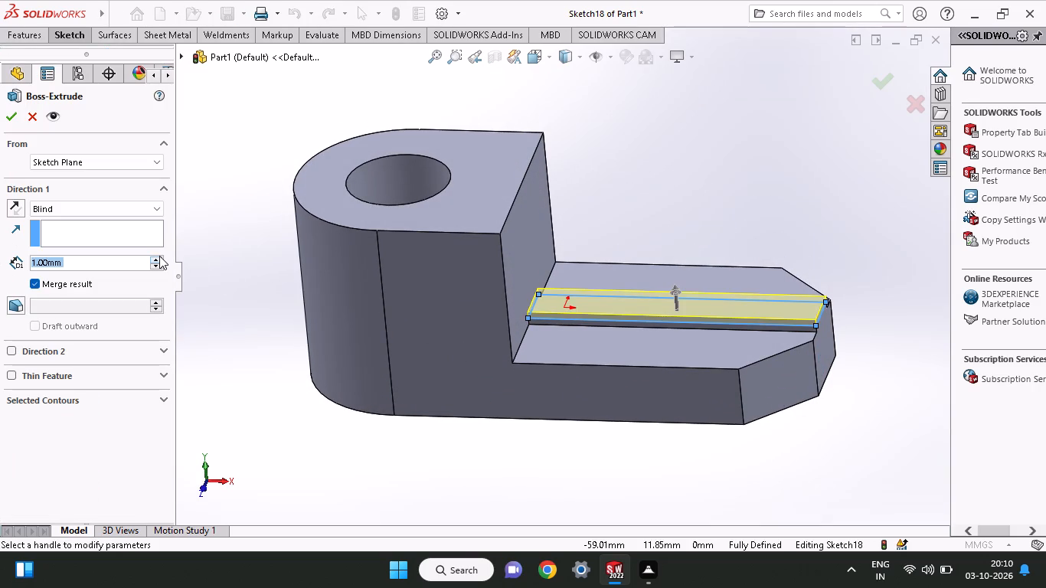
key("5")
key("Return")
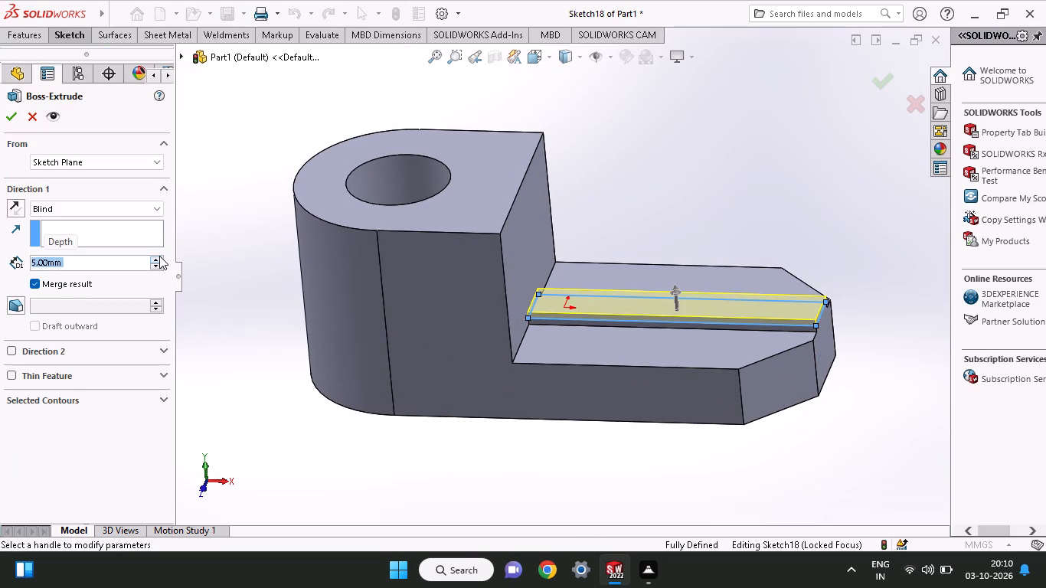
left_click(15, 122)
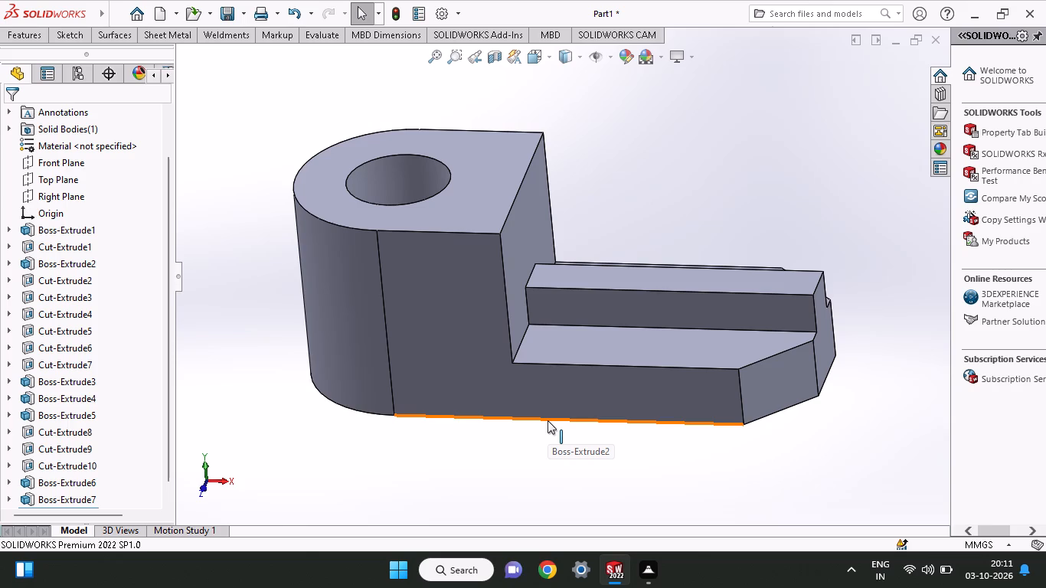
Start a sketch on the raised rib's upper face and draw a corner rectangle from its outer end corner to the opposite corner at the block.
middle_click_drag(584, 354, 574, 401)
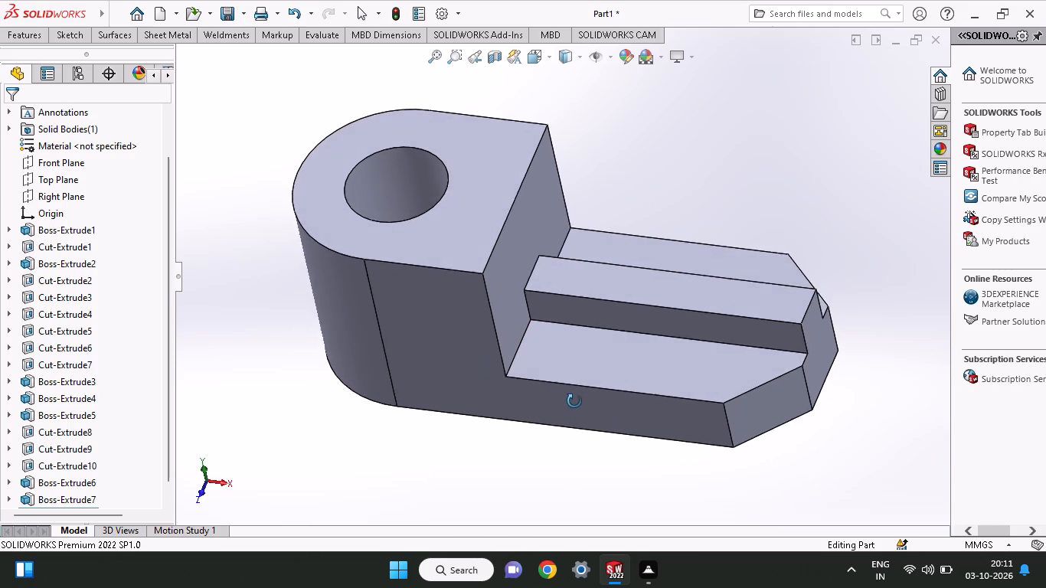
middle_click_drag(574, 401, 684, 326)
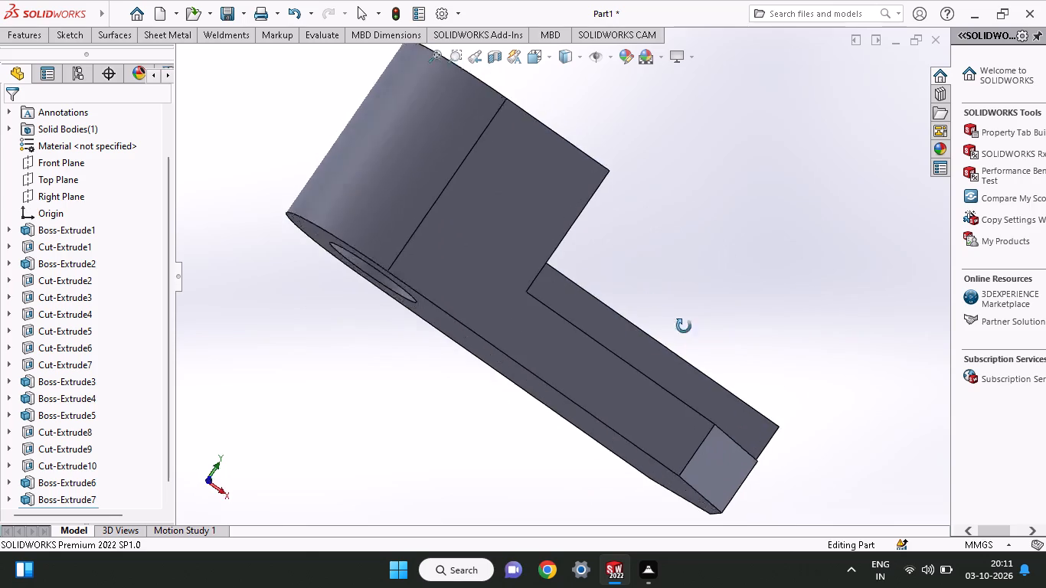
middle_click_drag(684, 326, 539, 518)
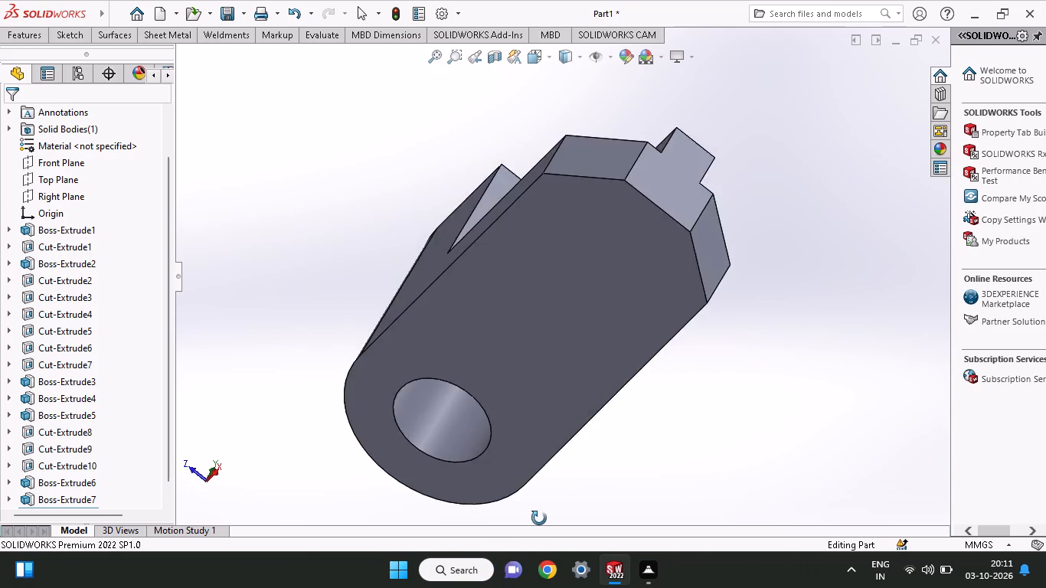
middle_click_drag(539, 518, 606, 552)
middle_click_drag(551, 182, 699, 391)
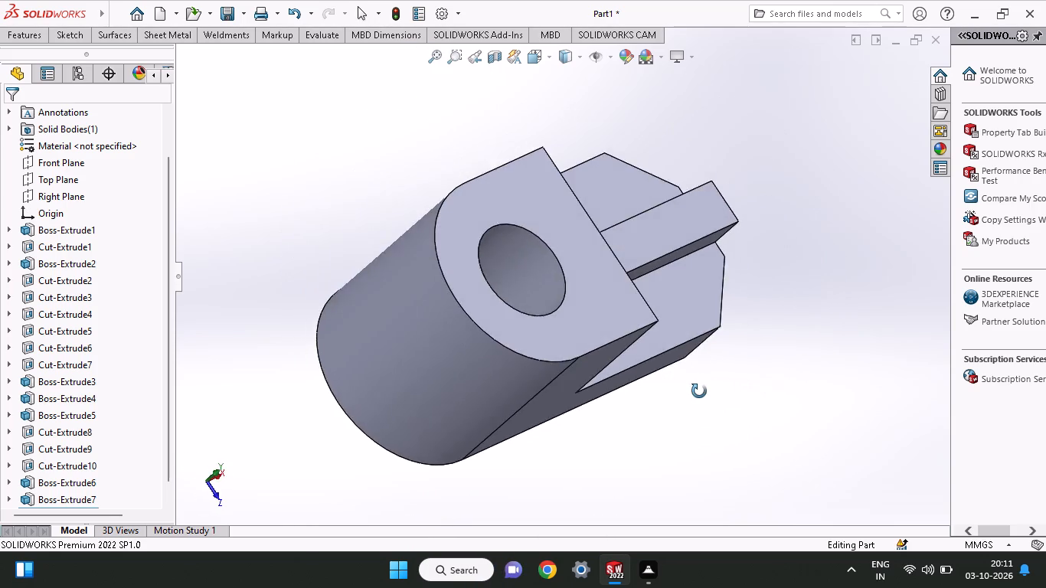
middle_click_drag(699, 391, 626, 469)
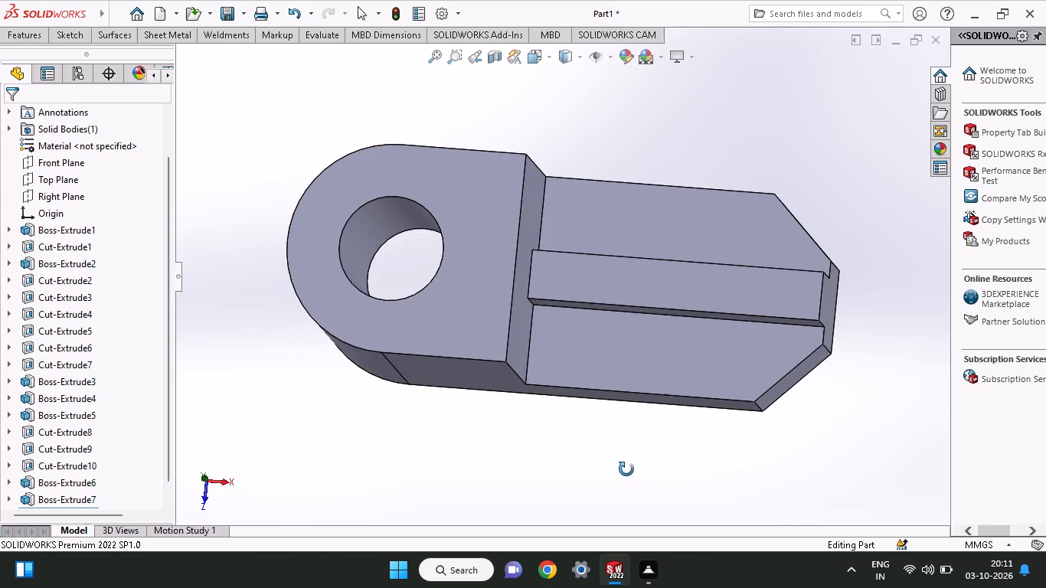
middle_click_drag(626, 469, 616, 446)
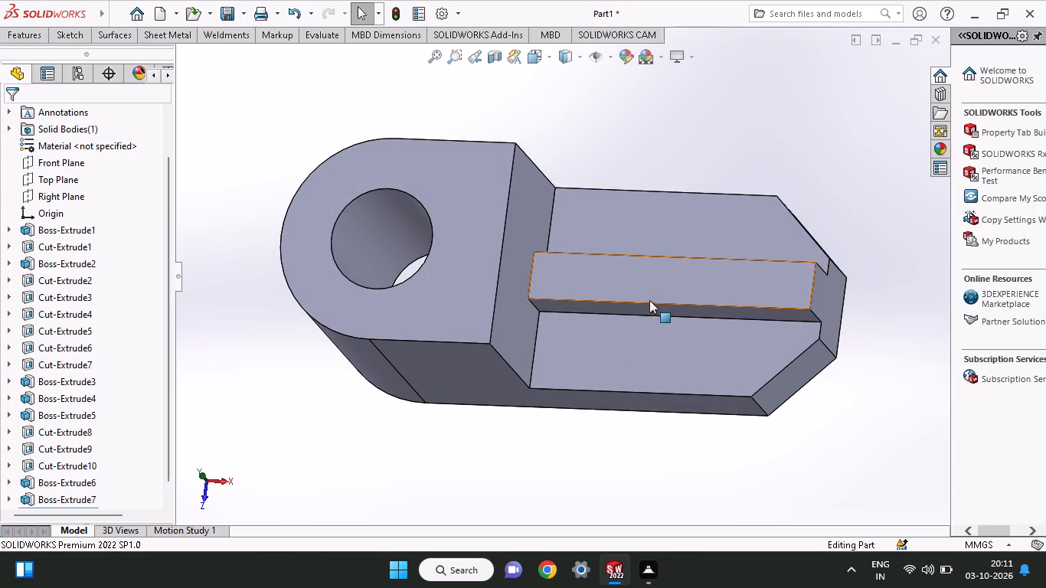
left_click(649, 289)
left_click(710, 248)
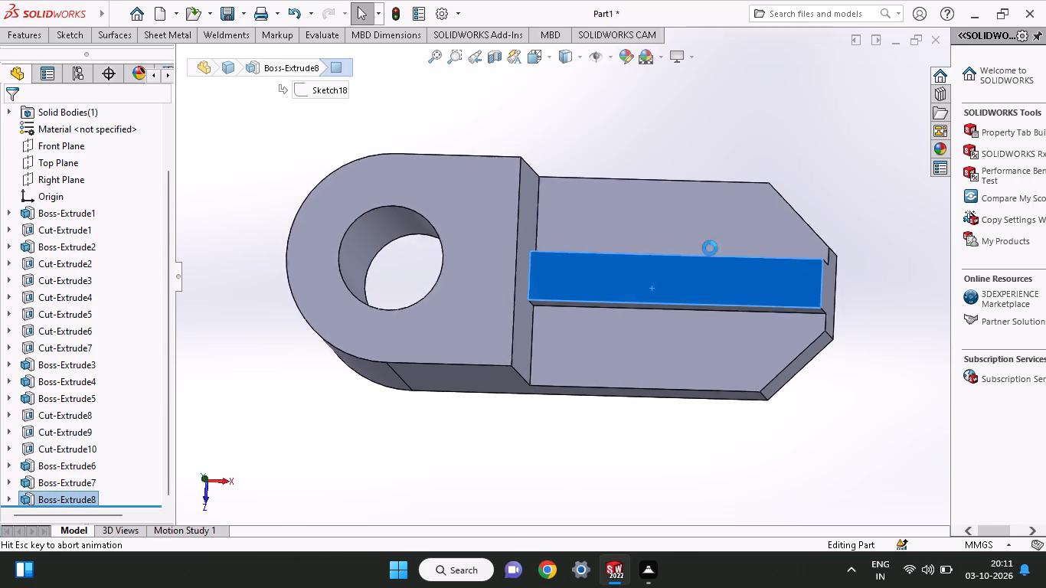
left_click(74, 33)
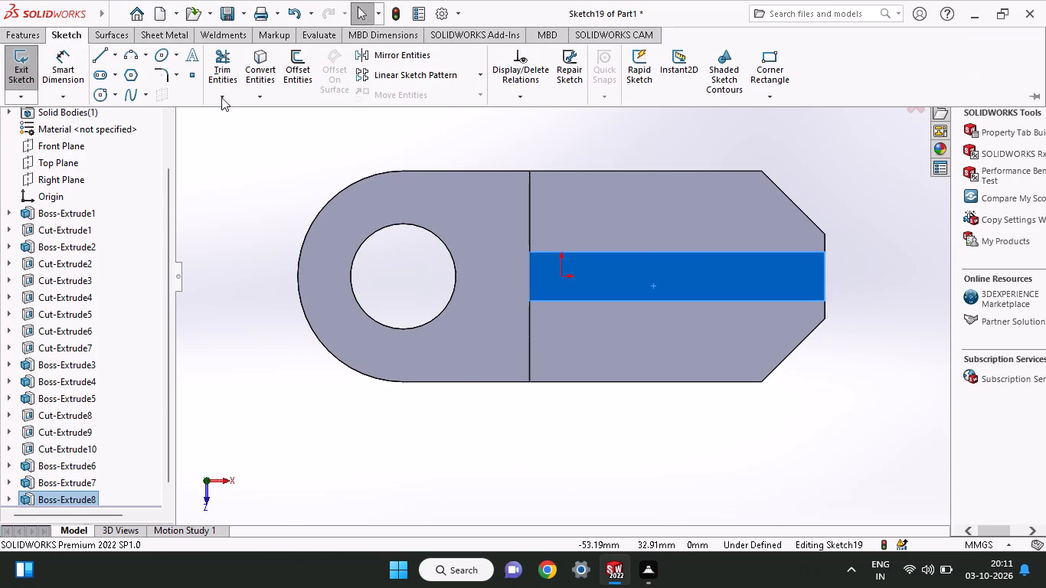
left_click(760, 74)
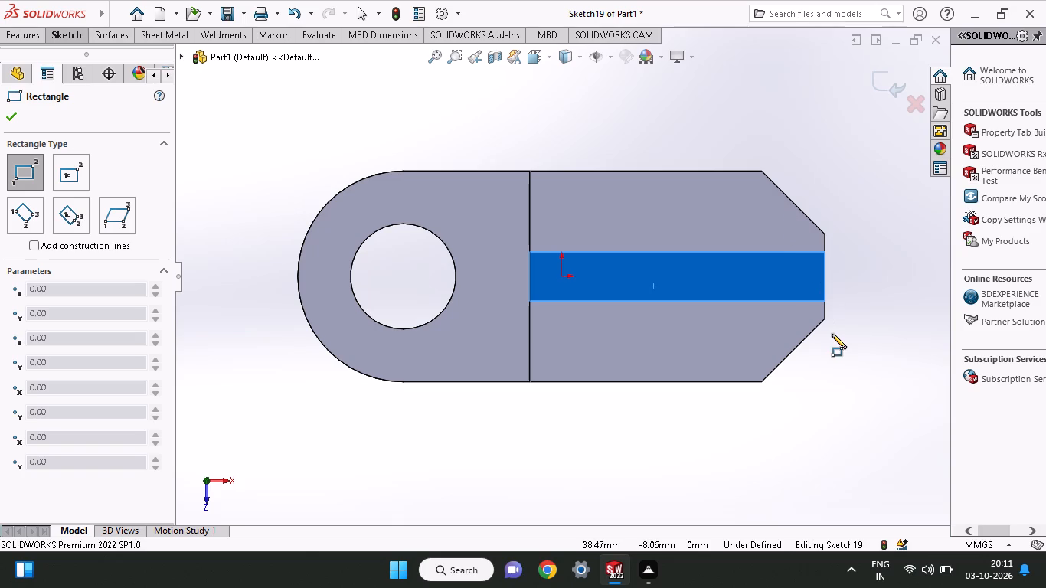
left_click(829, 253)
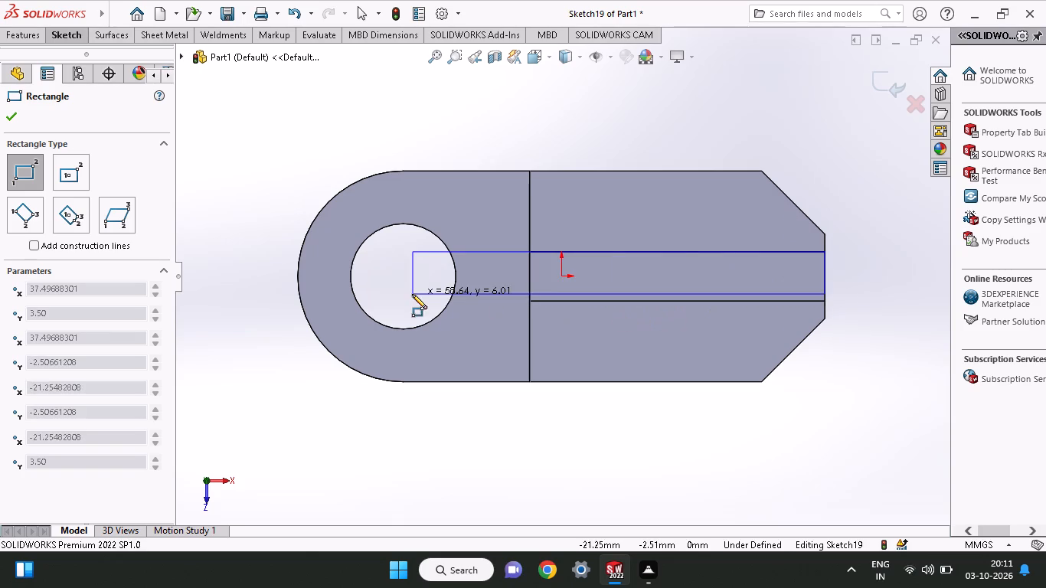
left_click(529, 302)
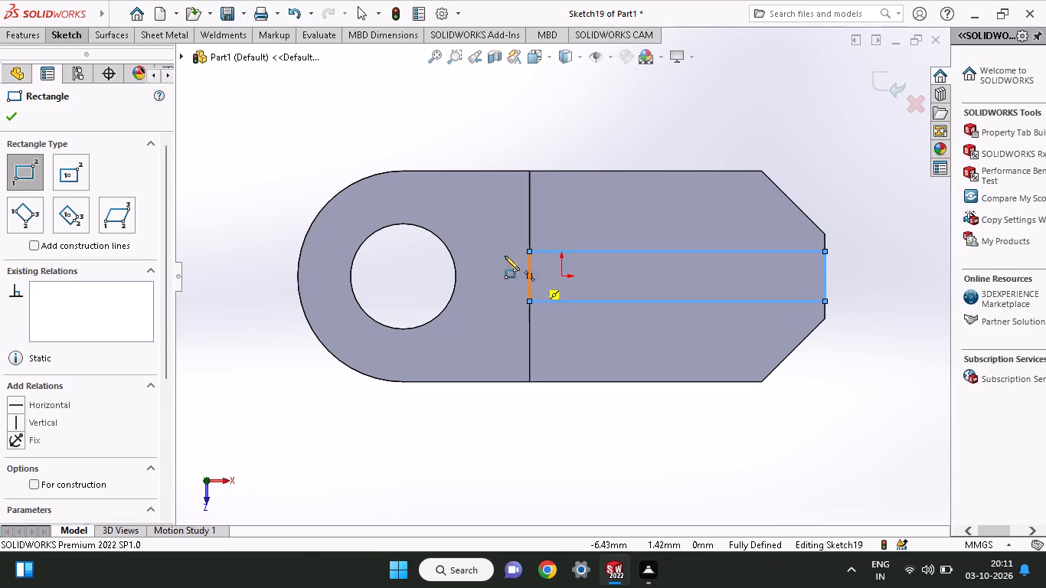
Extrude the rib's rectangle upward as a blind boss 5 mm deep, merged with the body.
left_click(18, 37)
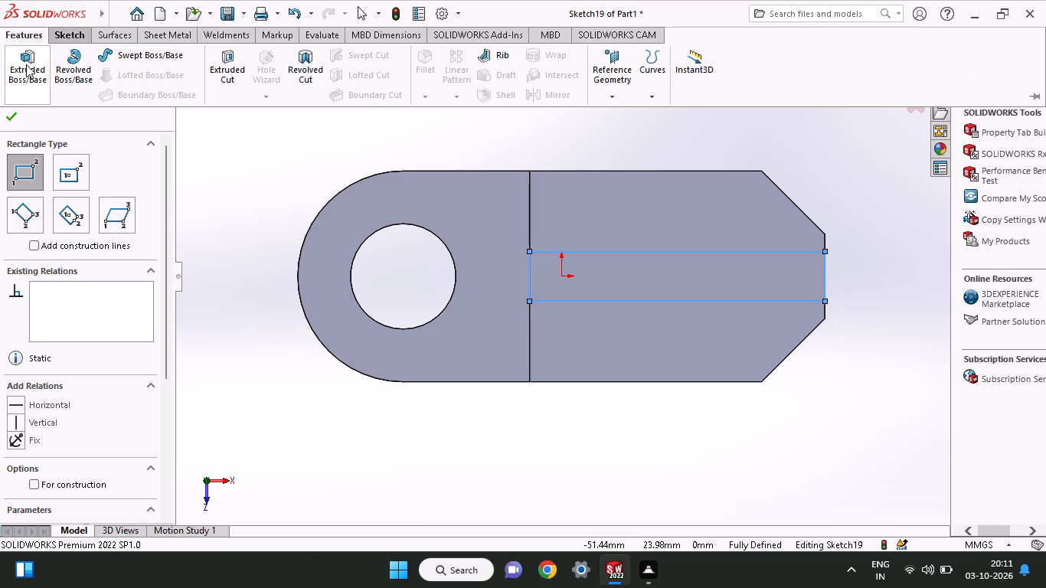
left_click(26, 68)
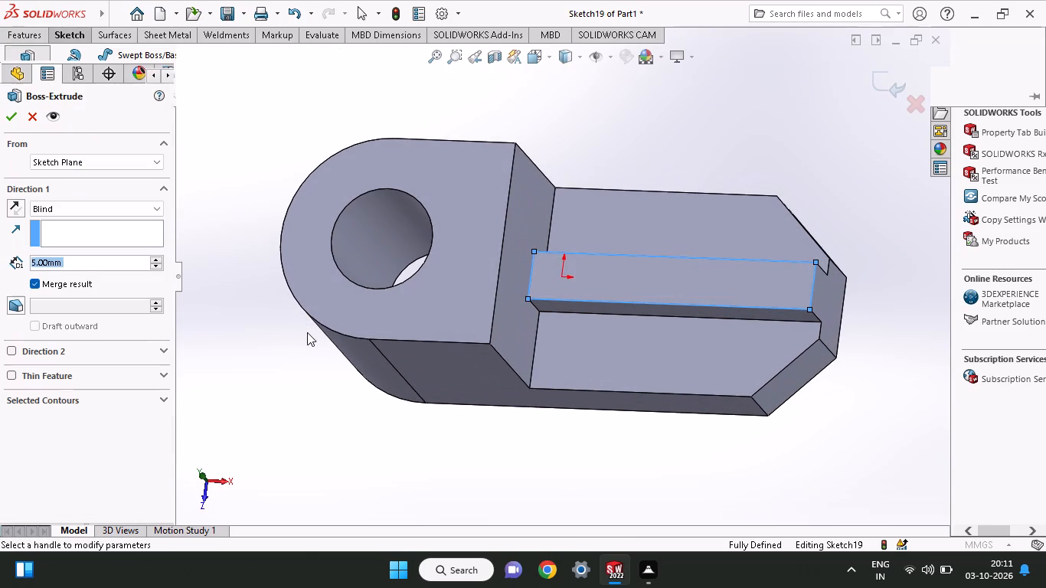
left_click(8, 121)
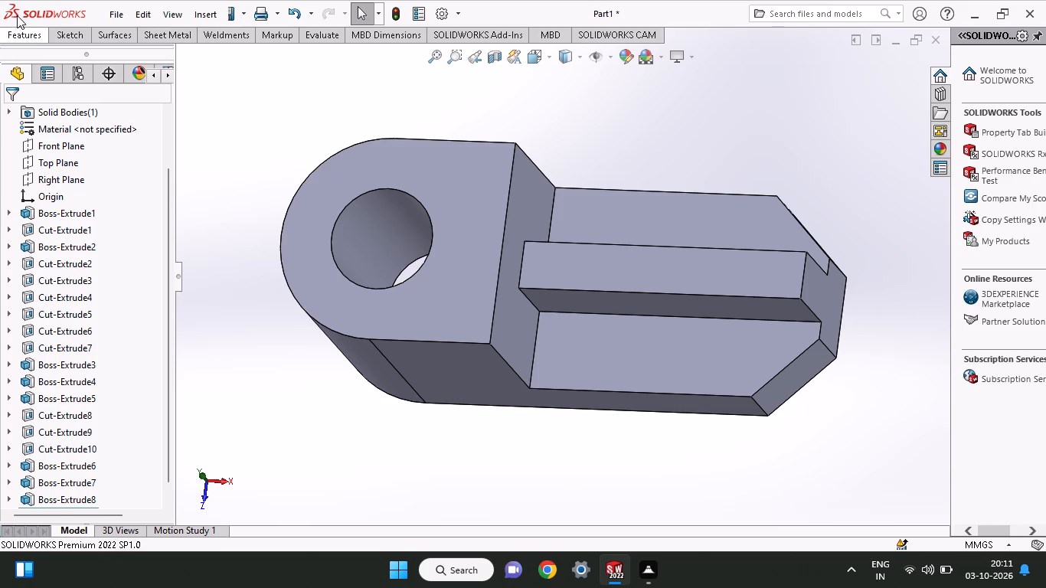
Start a sketch on the raised rib's upper face and draw a corner rectangle from its outer end corner to the opposite corner at the block.
left_click(18, 37)
left_click(28, 63)
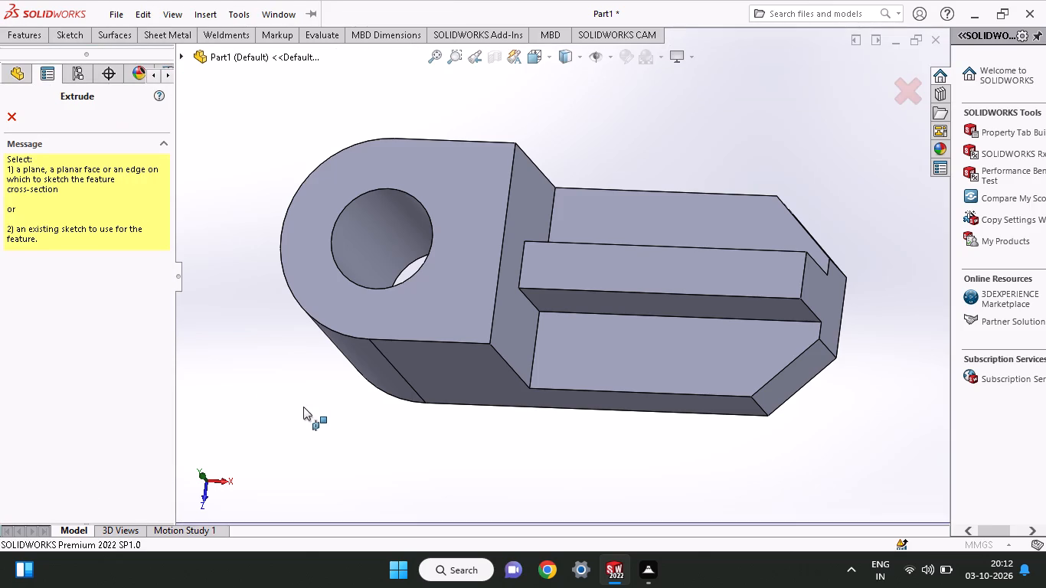
left_click(574, 265)
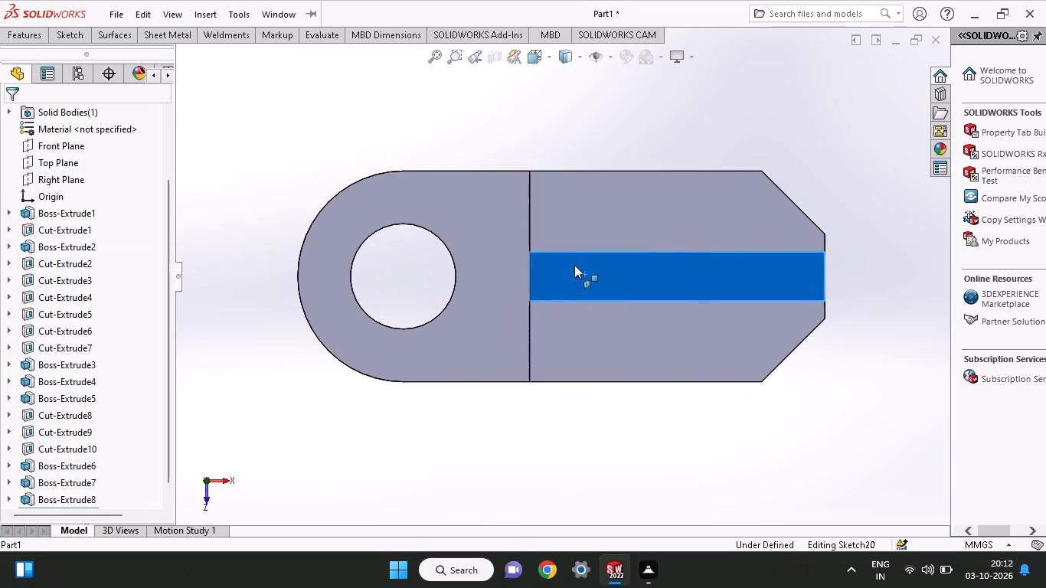
left_click(65, 37)
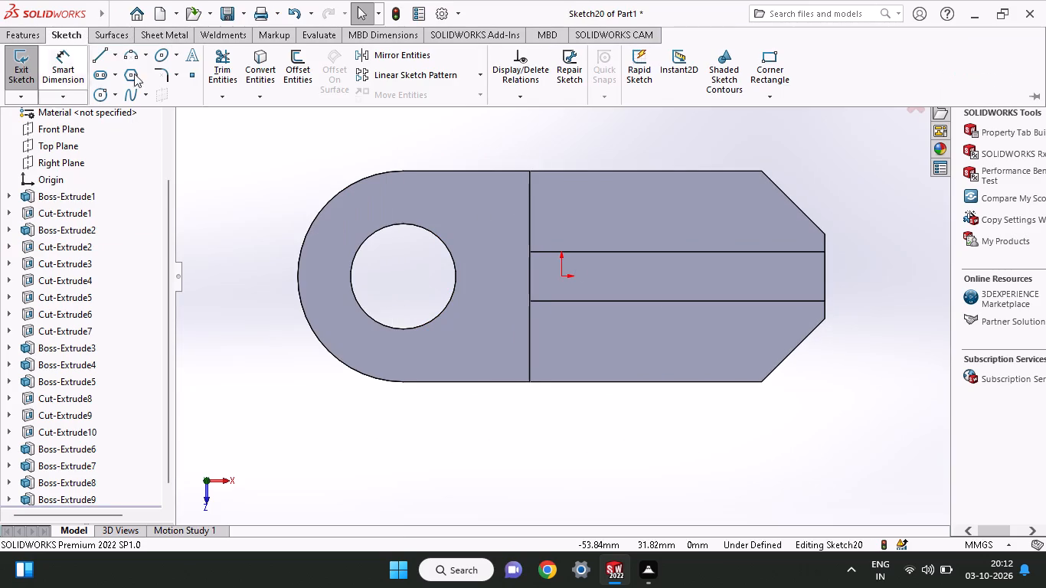
left_click(790, 78)
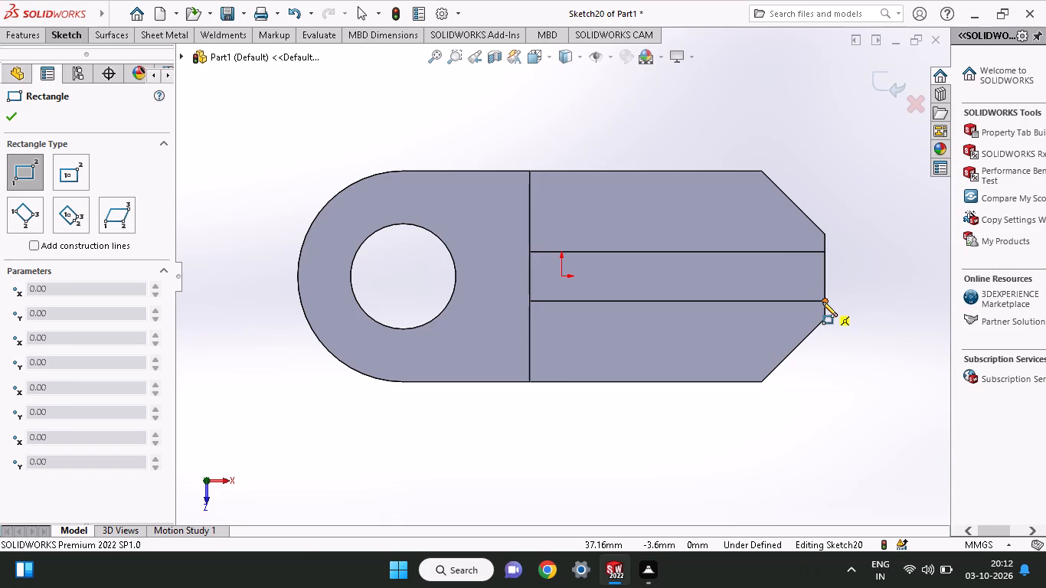
left_click(822, 302)
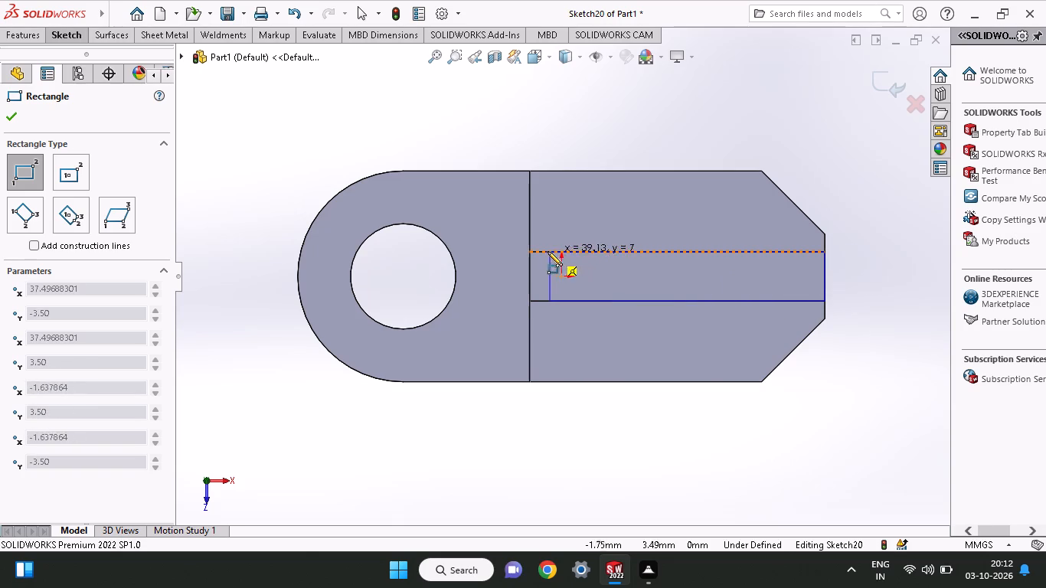
left_click(528, 253)
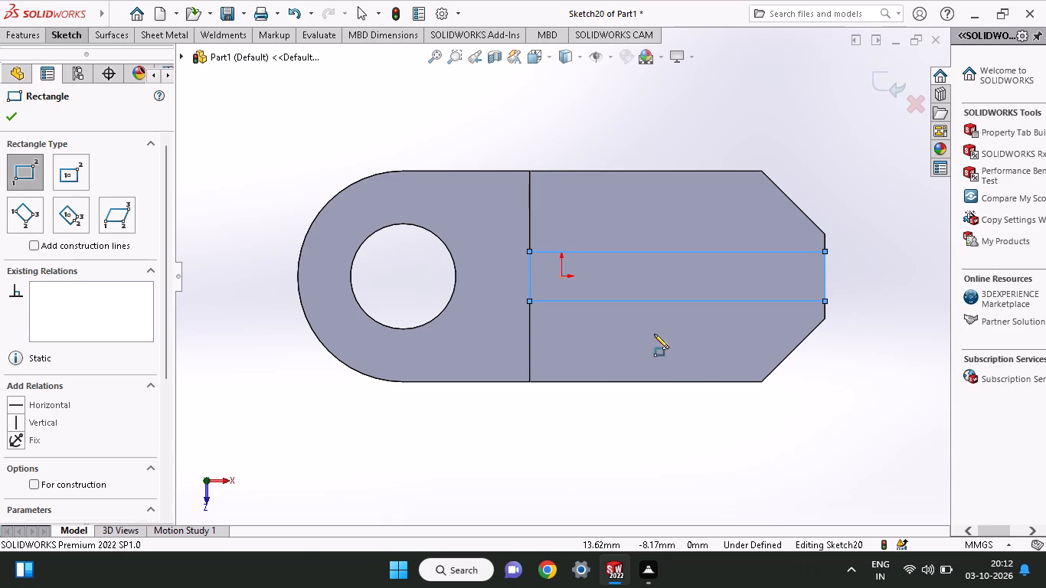
Extrude the new rib-top rectangle upward as a blind boss 5 mm deep with merged result.
left_click(33, 31)
left_click(37, 75)
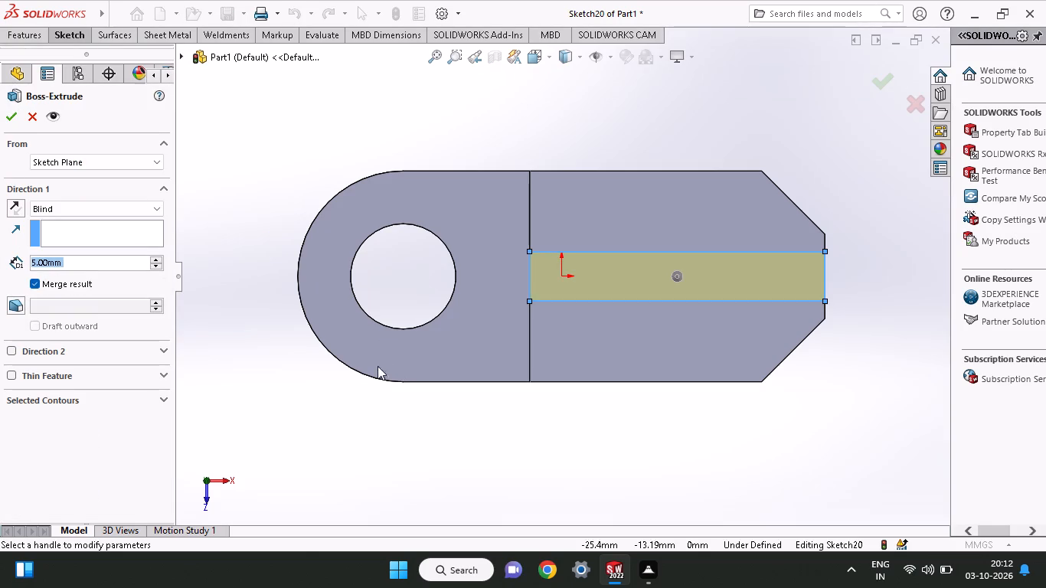
middle_click_drag(377, 365, 355, 291)
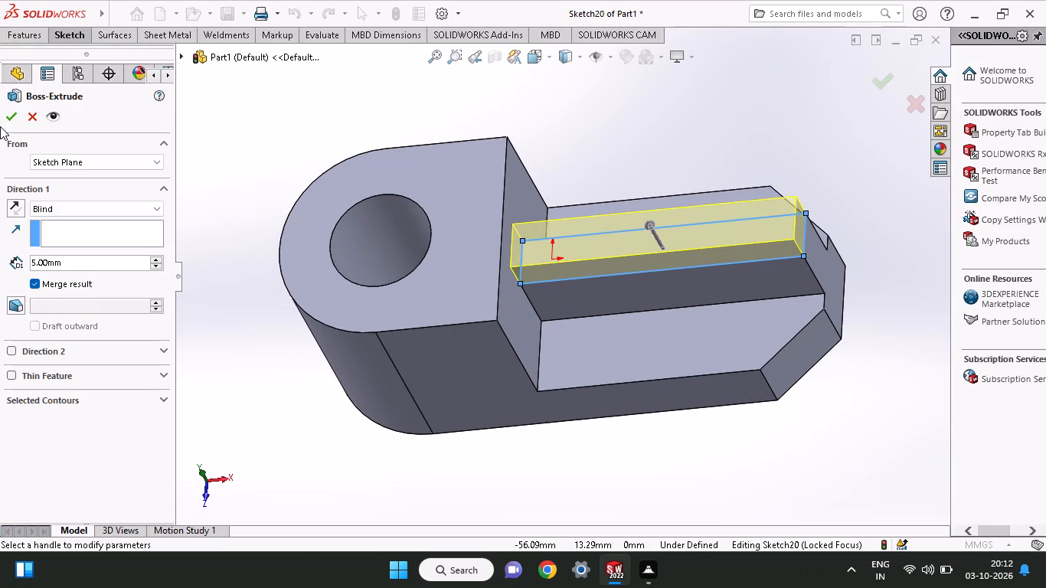
left_click(9, 116)
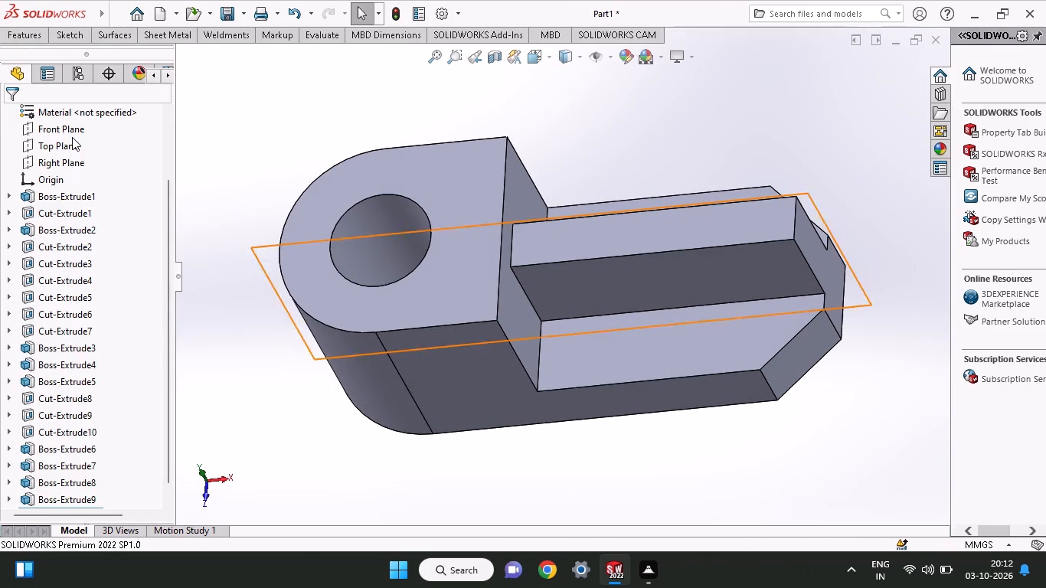
Start a sketch on the heightened rib's top face and draw a corner rectangle about 42 by 7.2 mm from the outer end to the block.
left_click(1, 35)
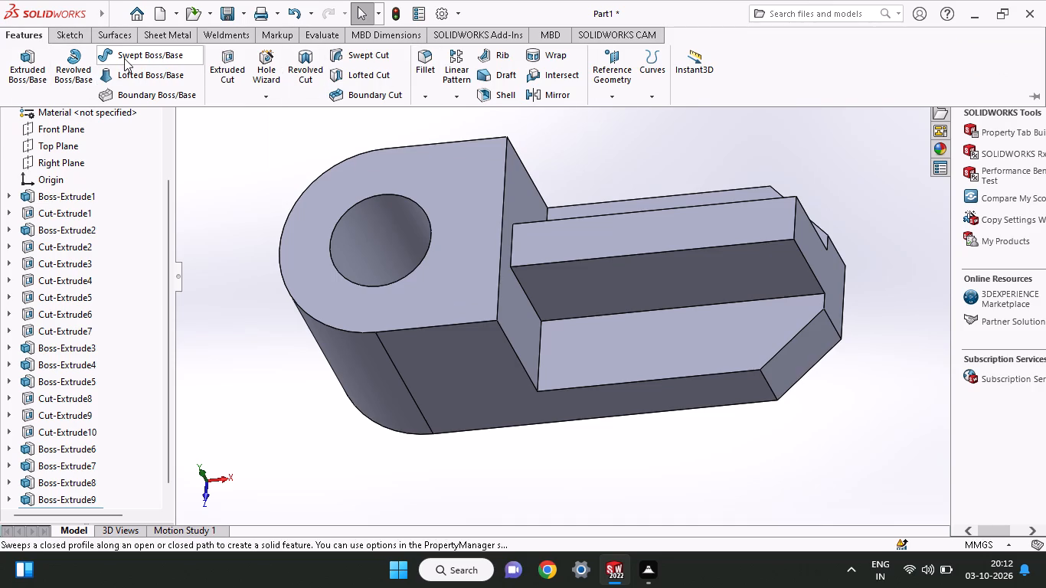
left_click(26, 73)
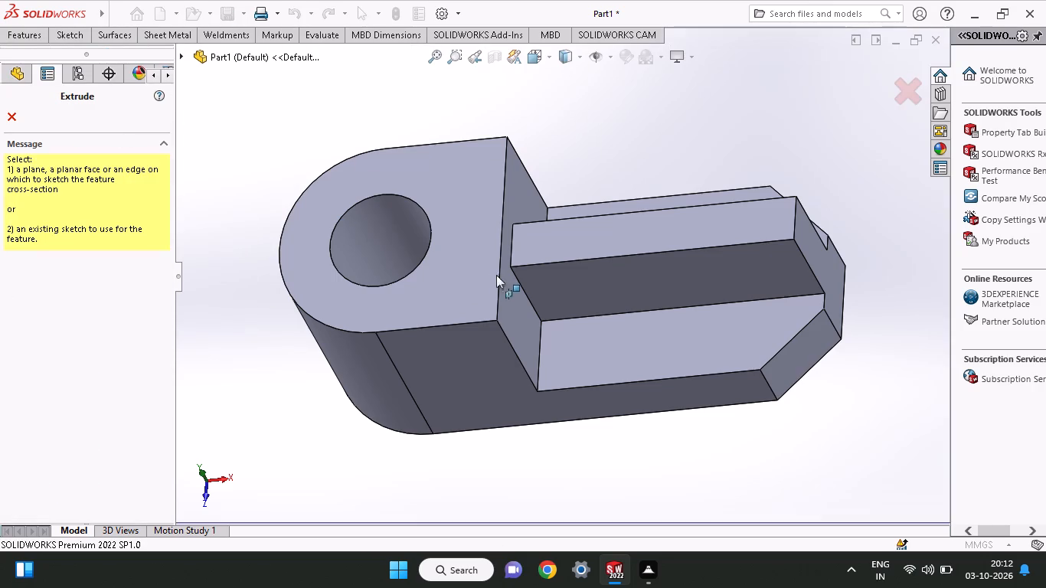
left_click(525, 251)
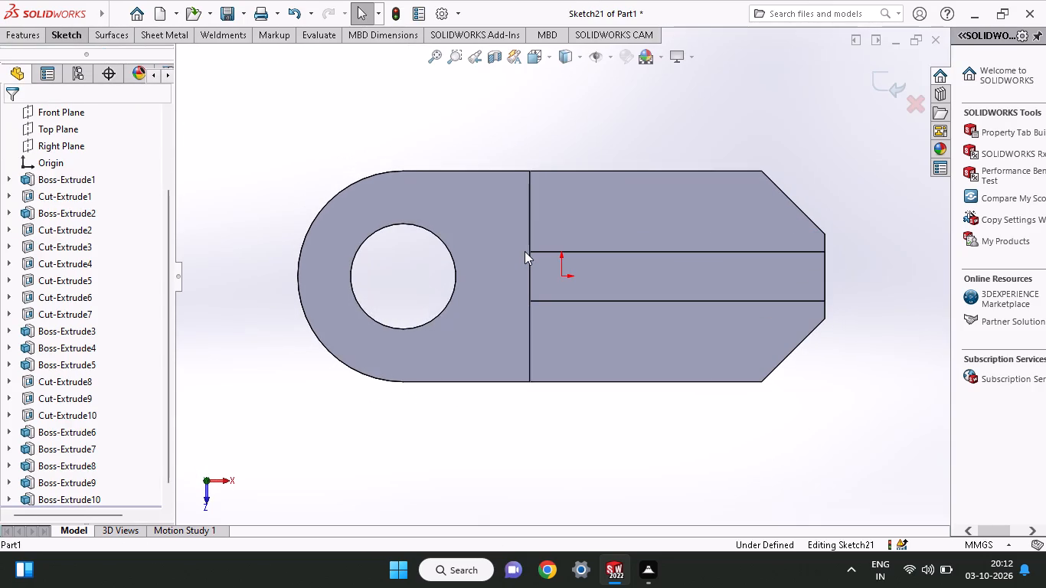
left_click(61, 44)
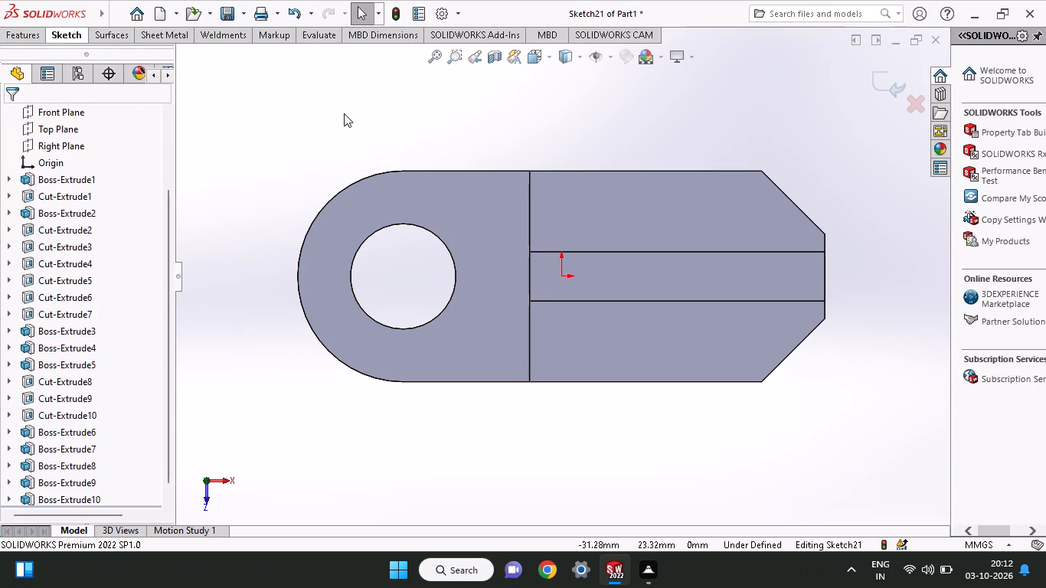
left_click(55, 43)
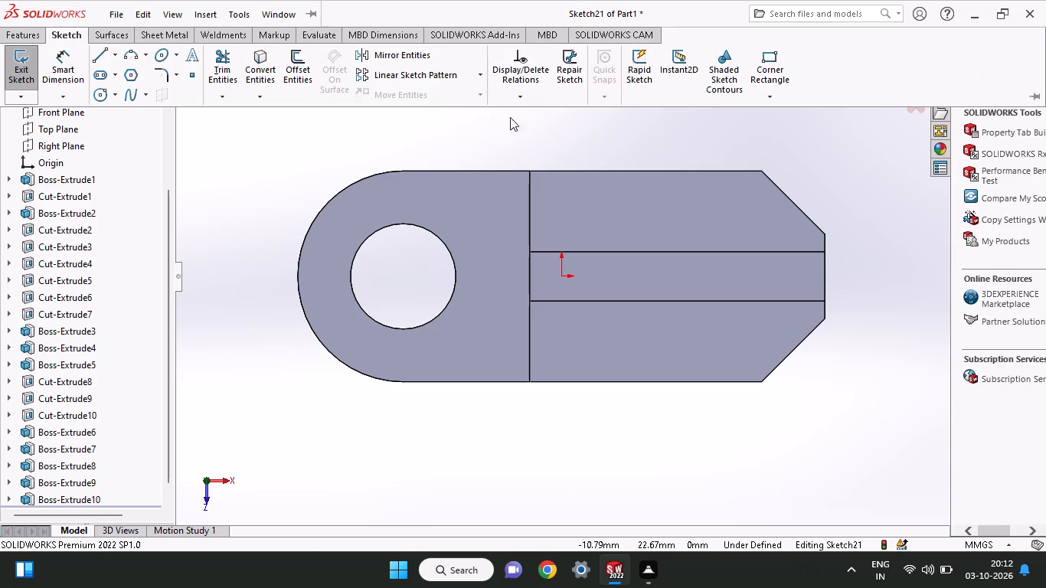
left_click(755, 56)
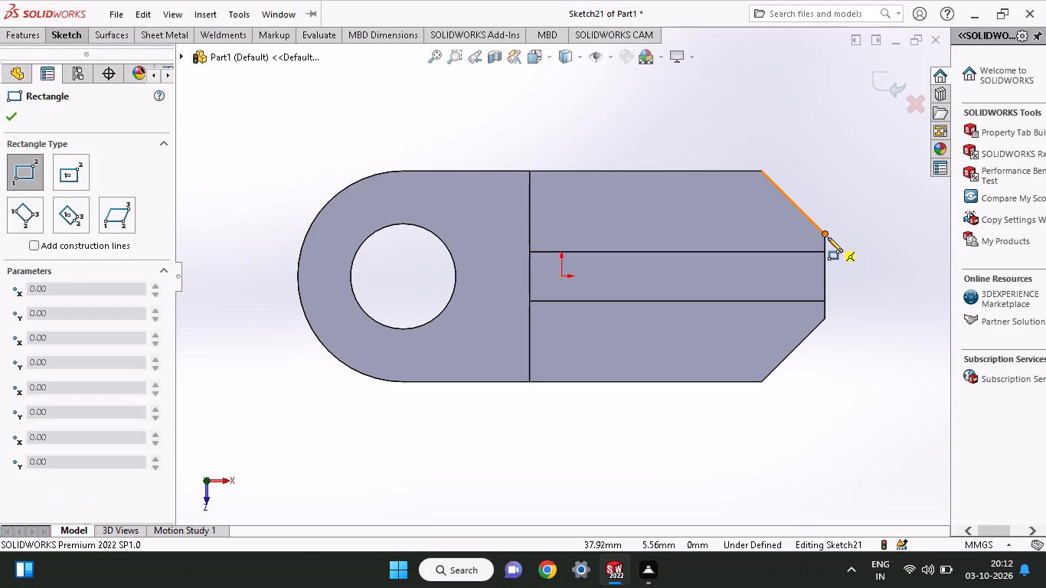
left_click(822, 250)
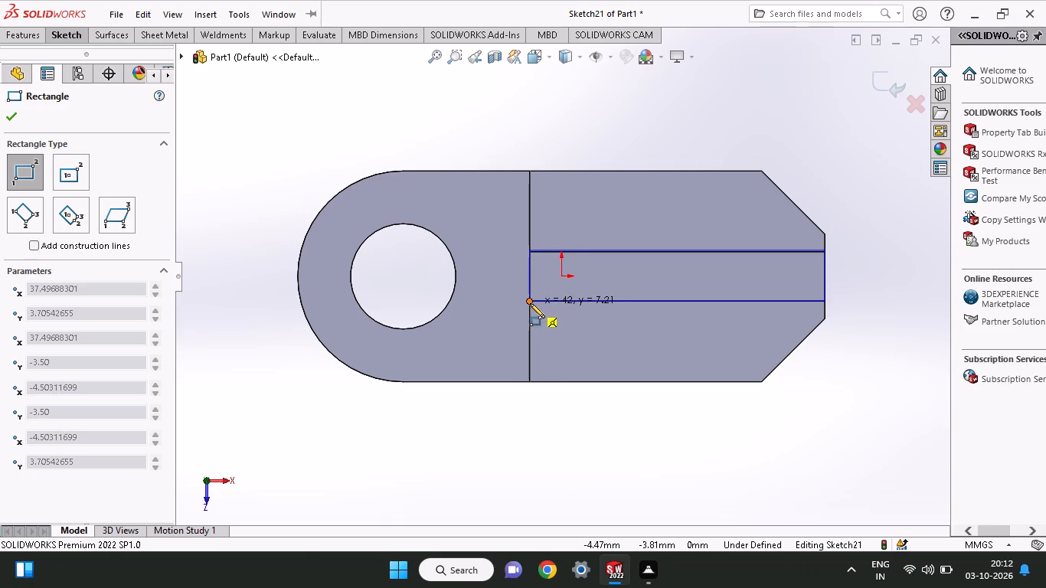
left_click(529, 303)
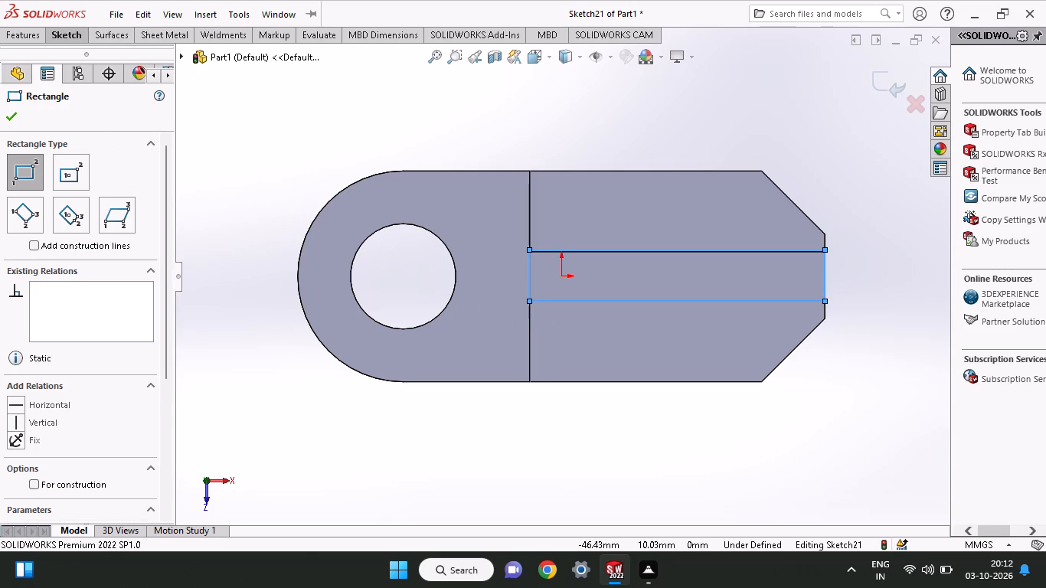
Extrude the 42 mm long rectangle upward as a blind boss 5 mm deep, merged with the rib and block.
left_click(18, 32)
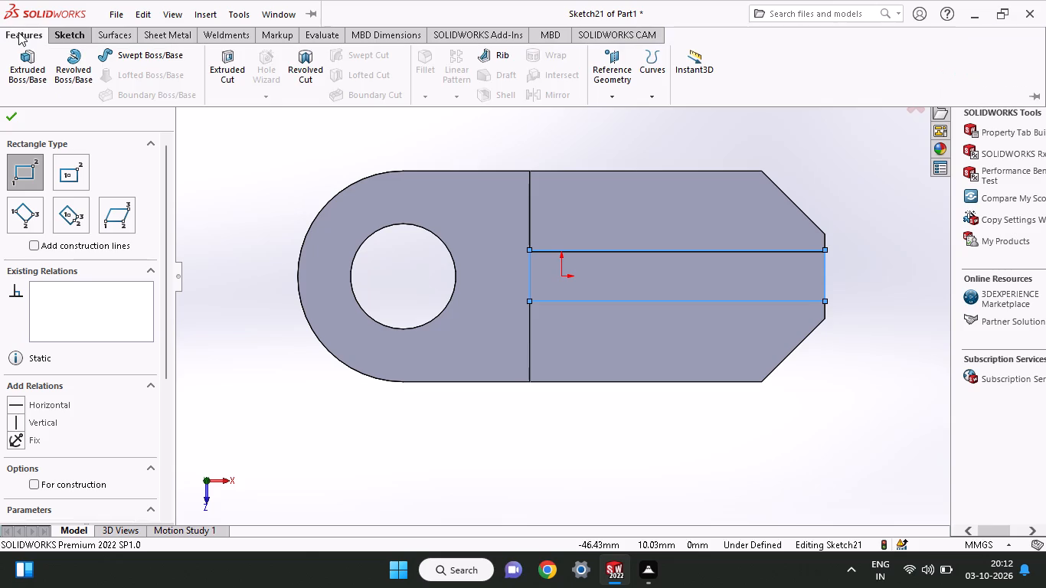
left_click(18, 48)
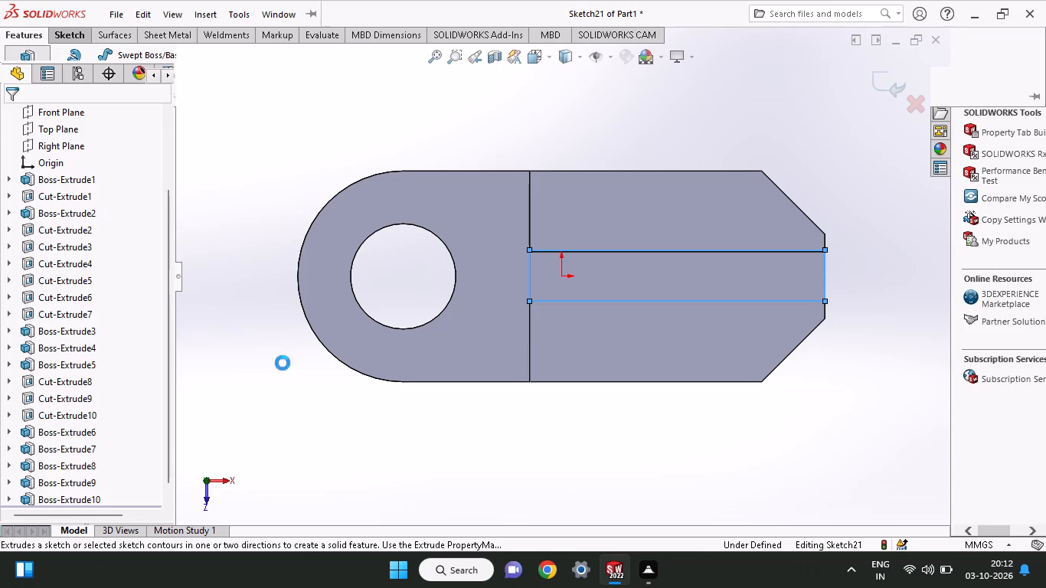
middle_click_drag(482, 355, 384, 259)
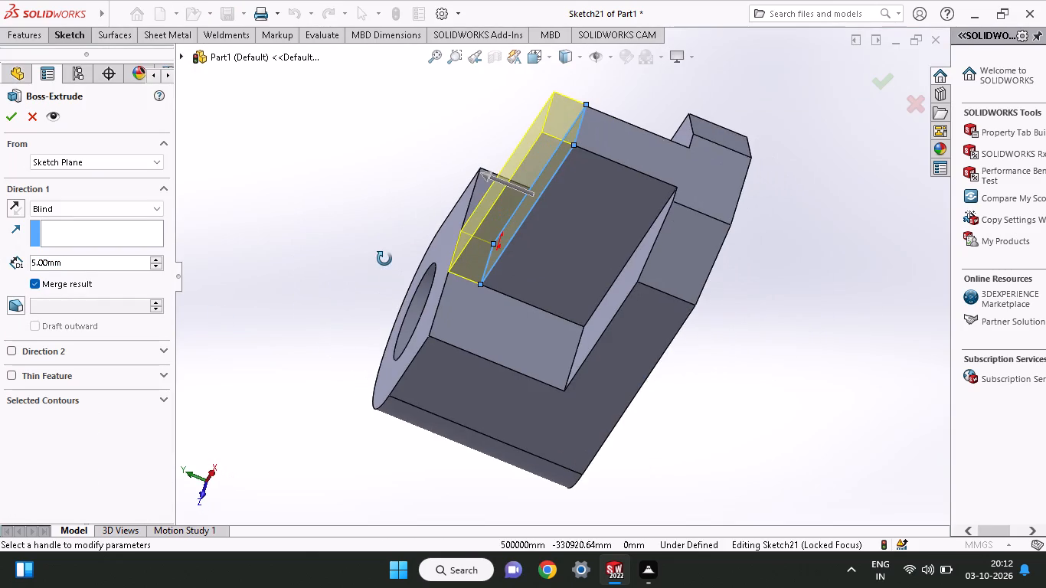
middle_click_drag(384, 259, 380, 375)
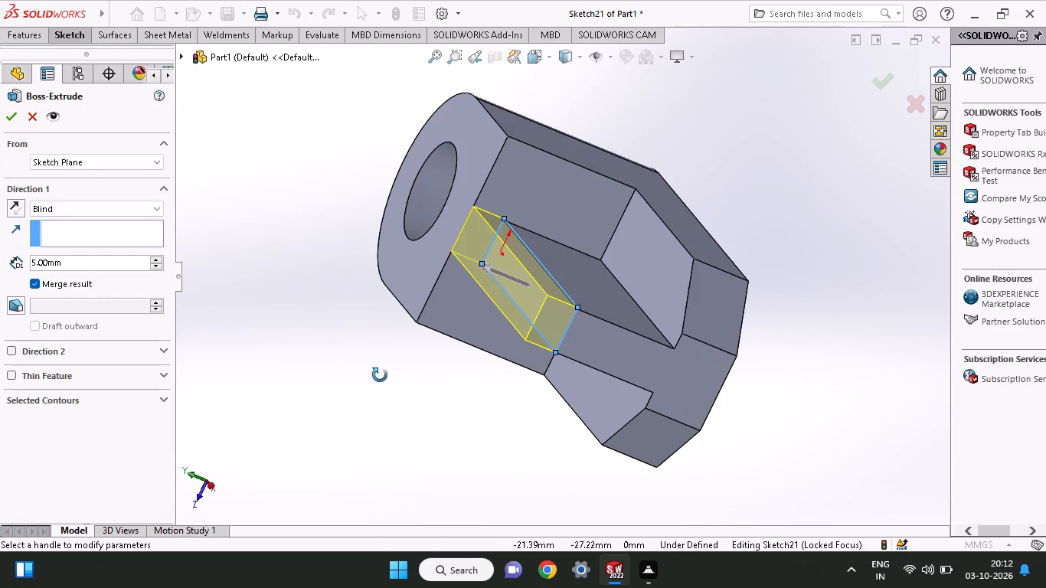
middle_click_drag(380, 375, 407, 303)
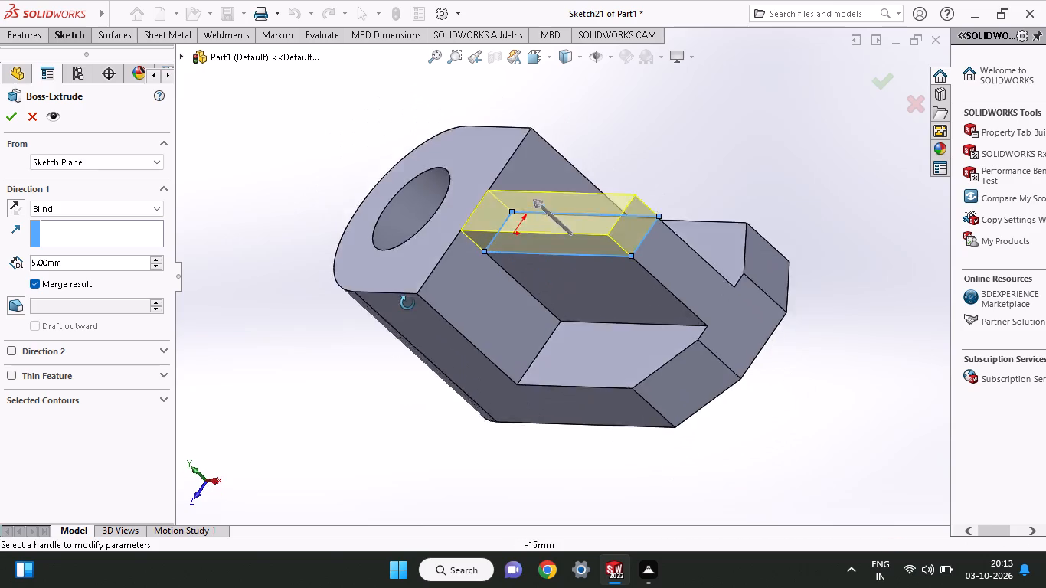
middle_click_drag(407, 303, 455, 267)
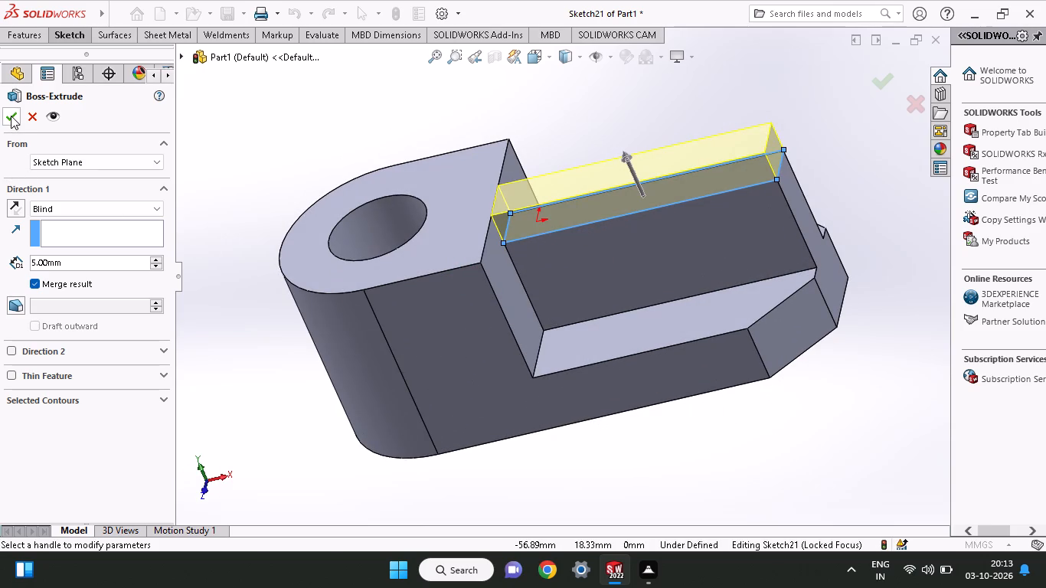
left_click(11, 116)
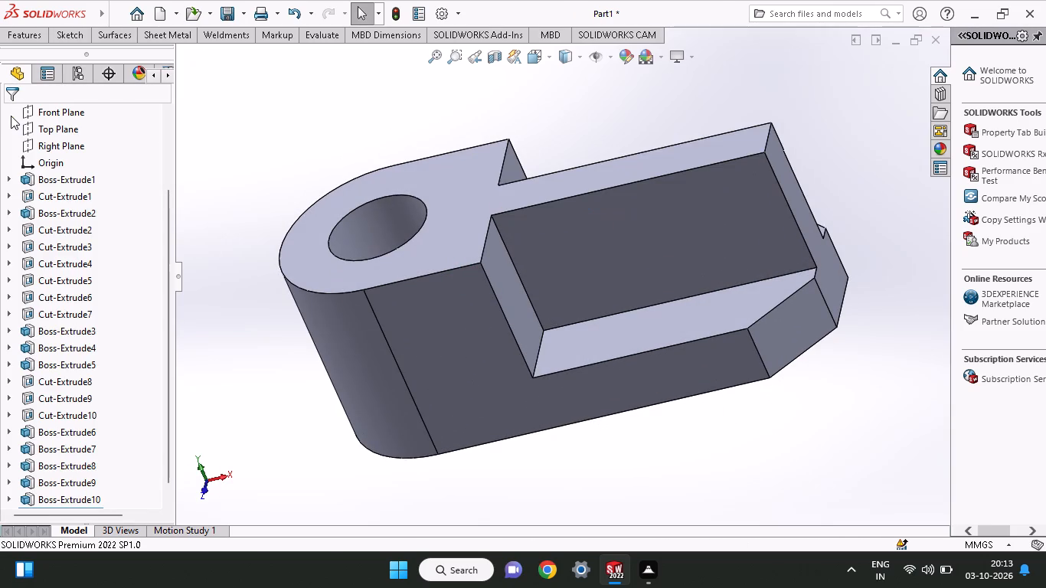
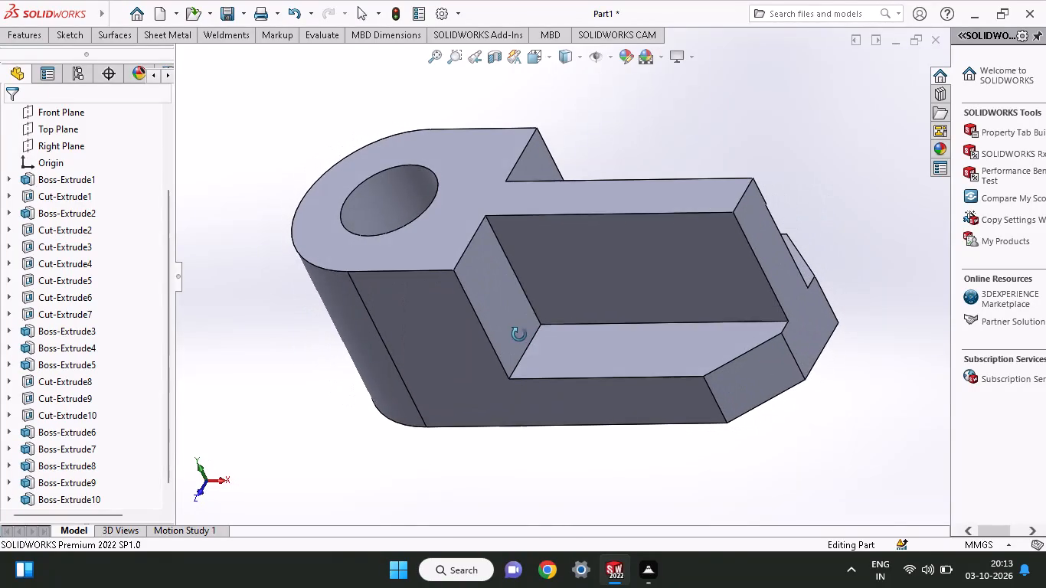
Start a sketch on the rib's large side face and draw a diagonal line about 47 mm long from its upper block-side corner to its lower outer corner.
left_click(558, 302)
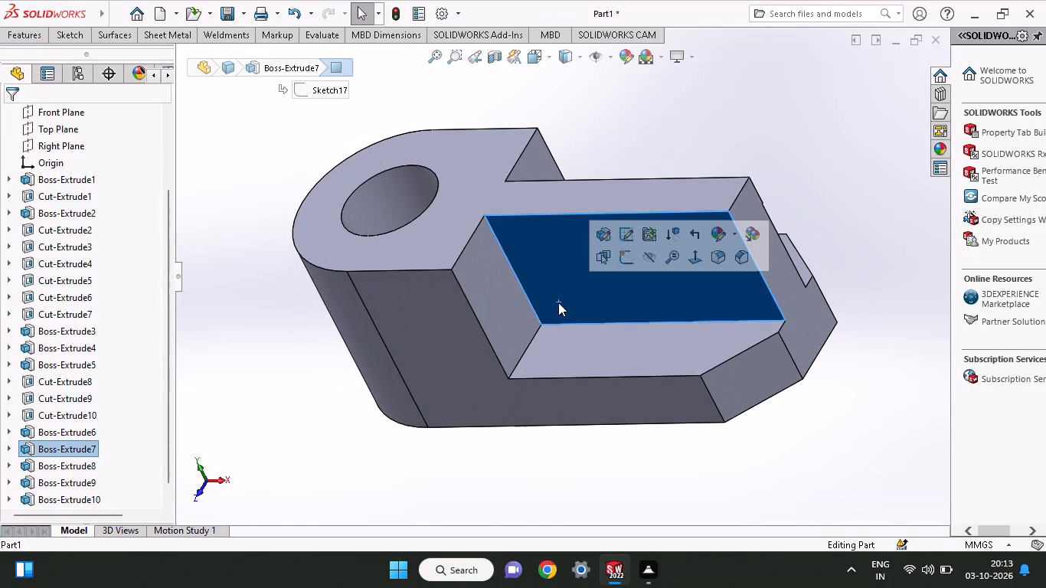
left_click(616, 258)
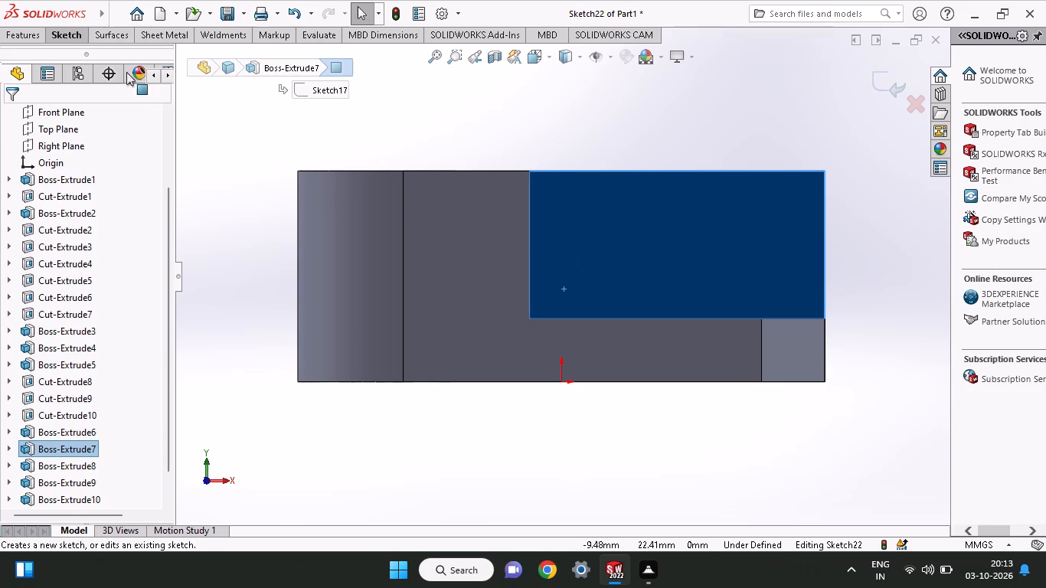
left_click(68, 37)
left_click(101, 54)
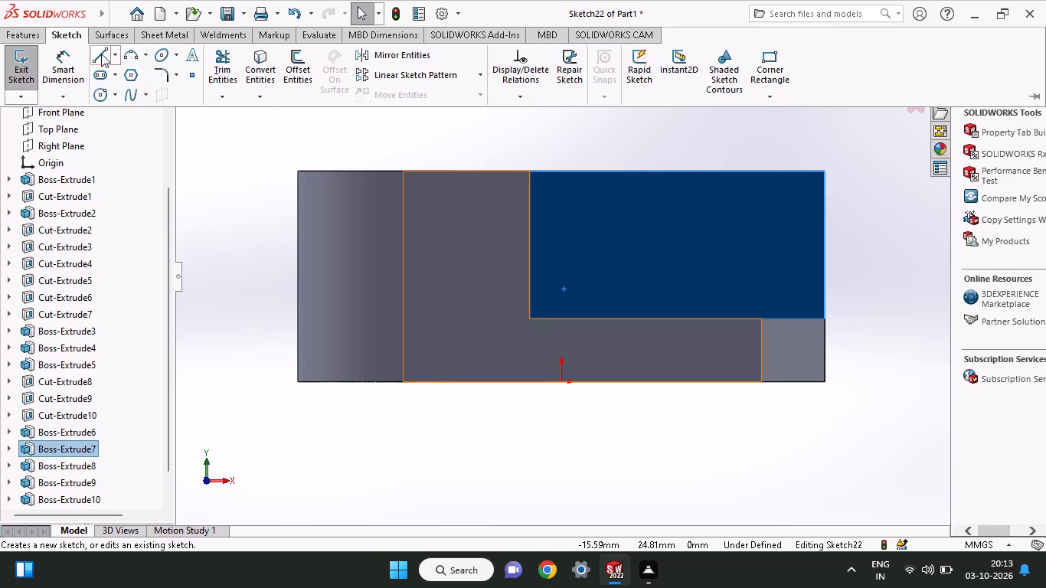
left_click(528, 172)
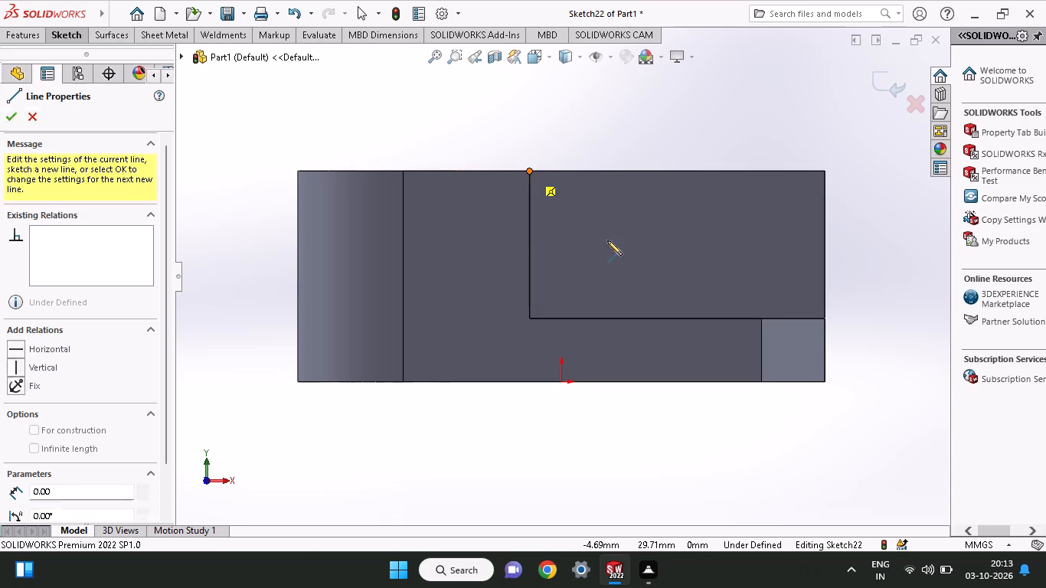
left_click(826, 317)
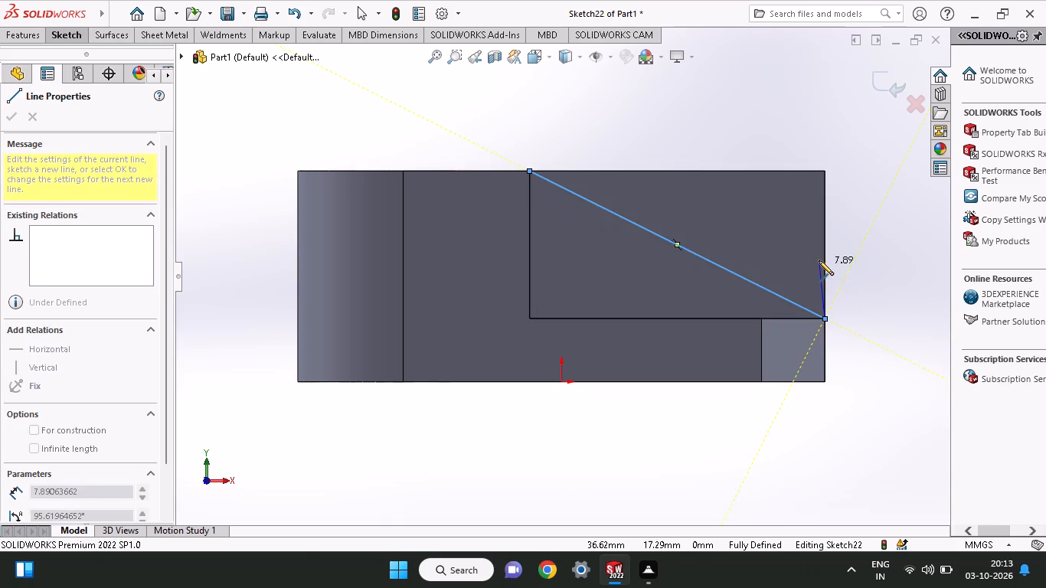
right_click(838, 276)
left_click(855, 292)
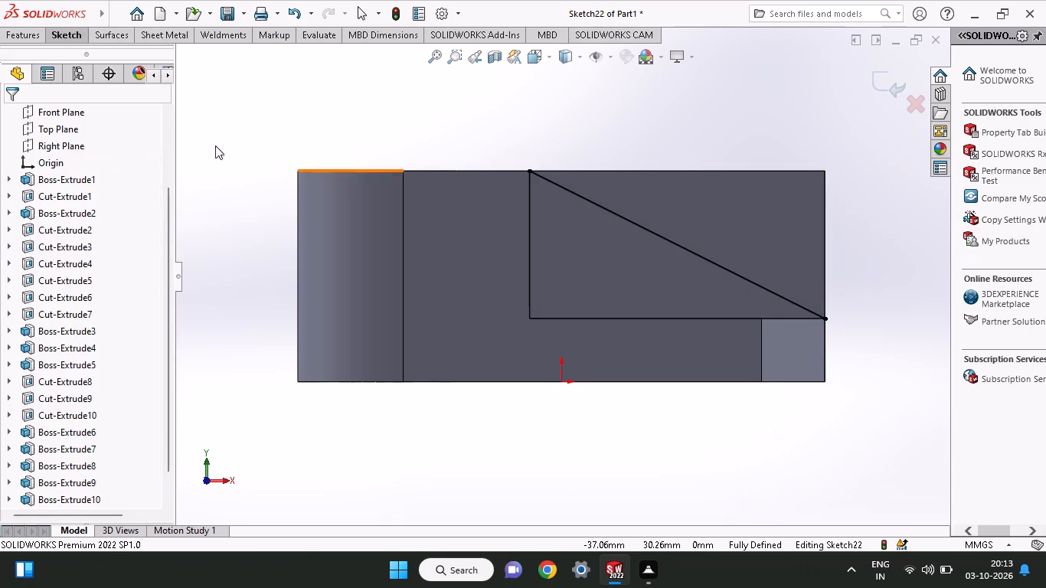
Offset the diagonal line 3.5 mm to its upper outer side only, with the bi-directional option off and the direction reversed.
left_click(57, 35)
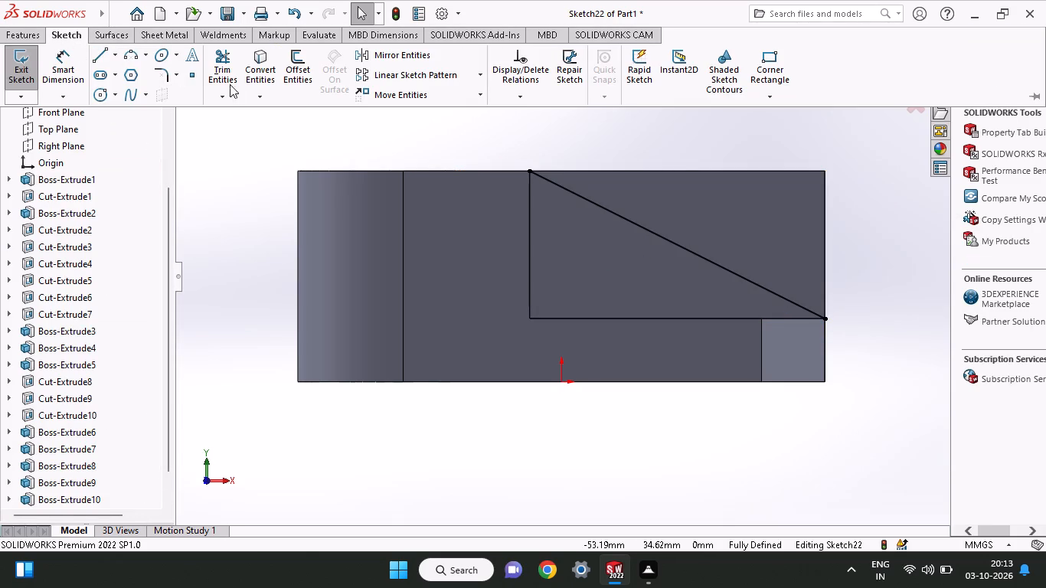
left_click(305, 78)
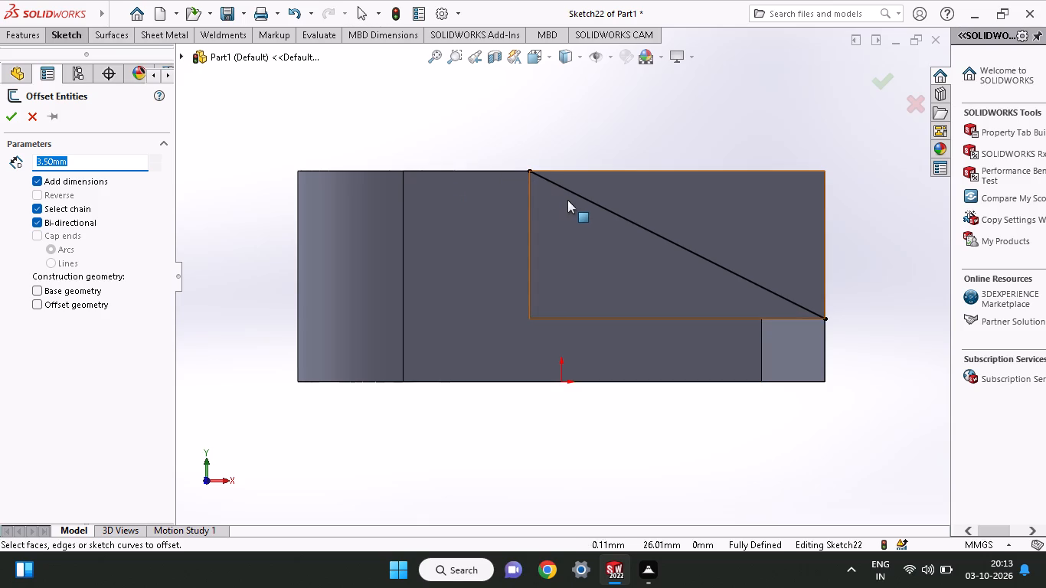
left_click(591, 203)
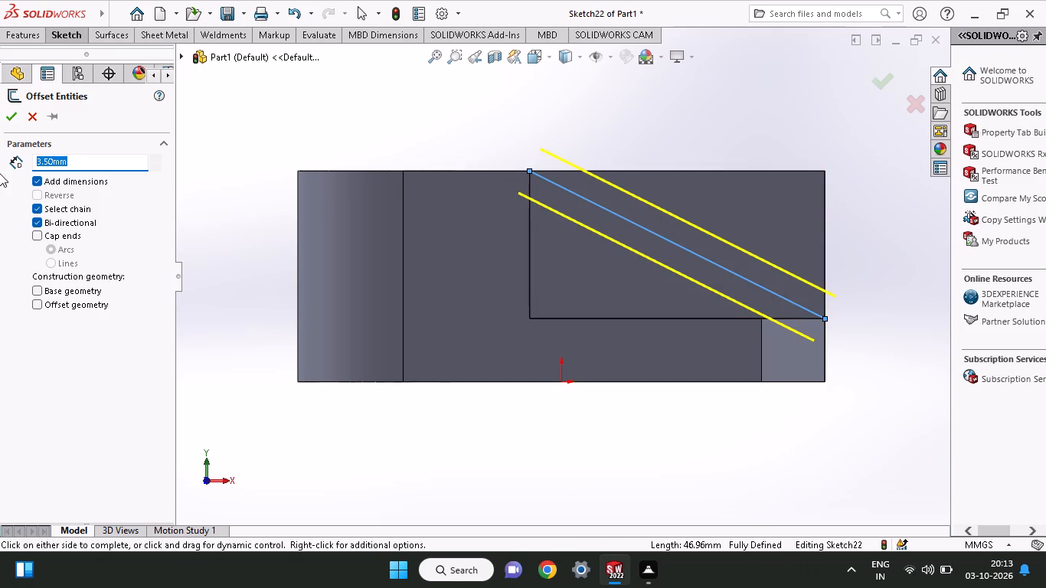
left_click(73, 220)
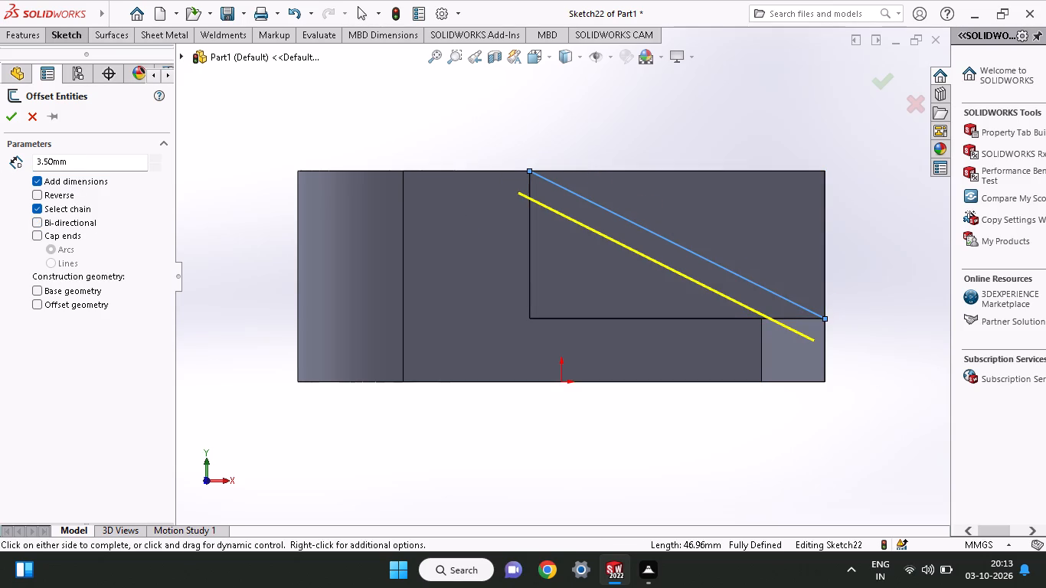
left_click(65, 198)
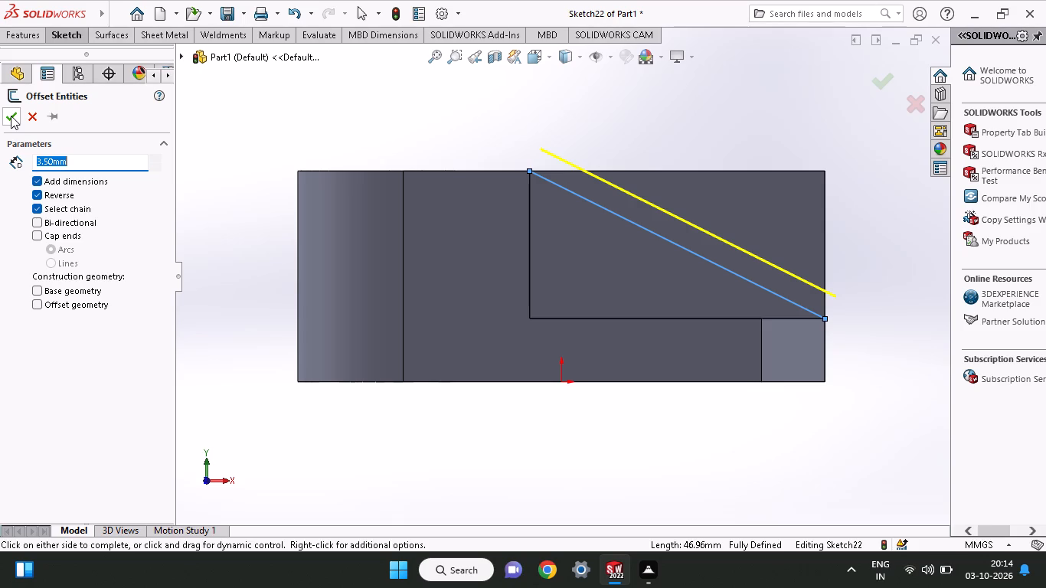
left_click(14, 123)
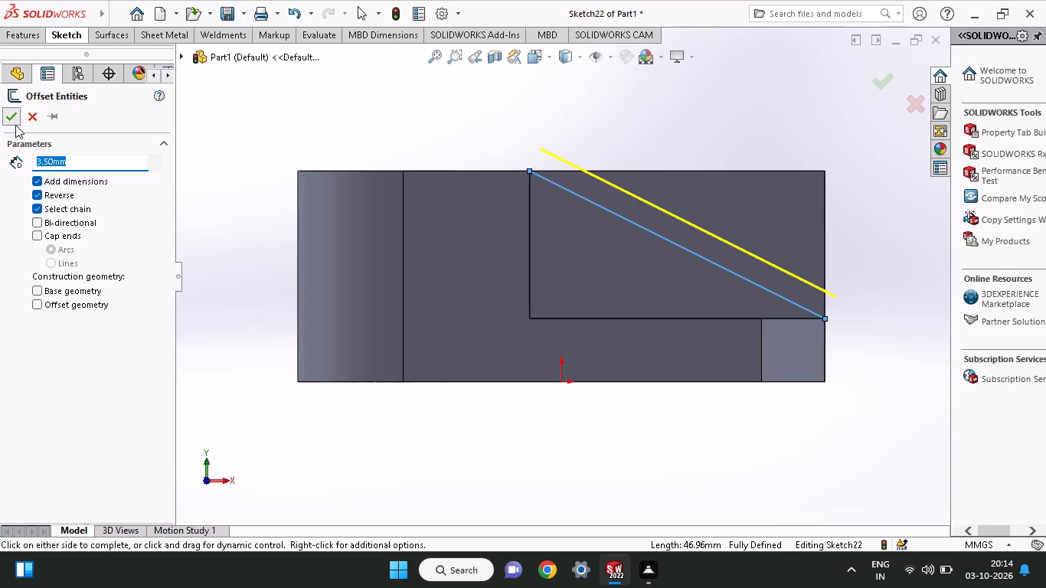
Offset the first offset line by another 3.5 mm toward the face's upper outer corner.
left_click(735, 250)
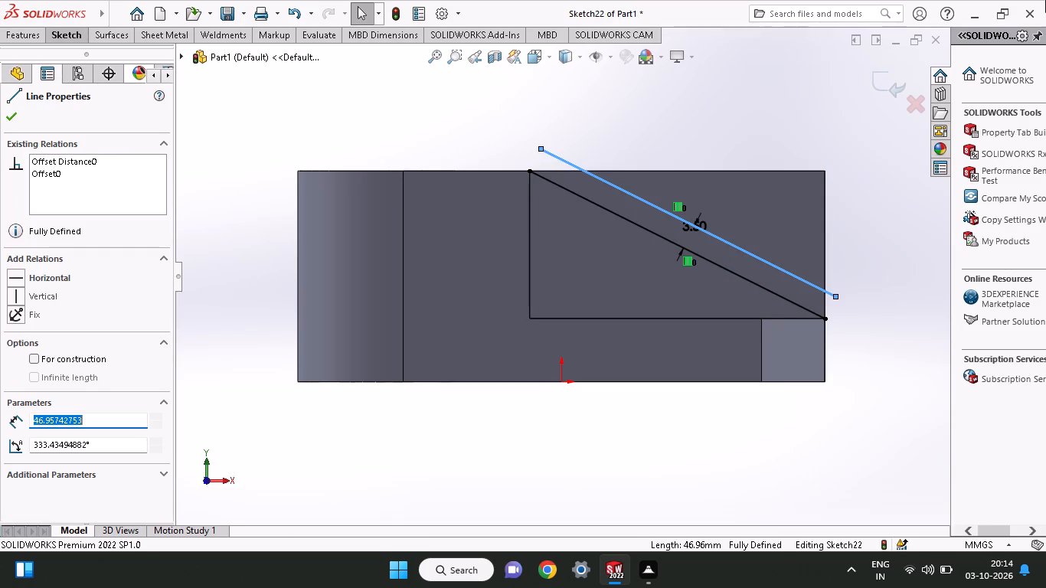
left_click(54, 36)
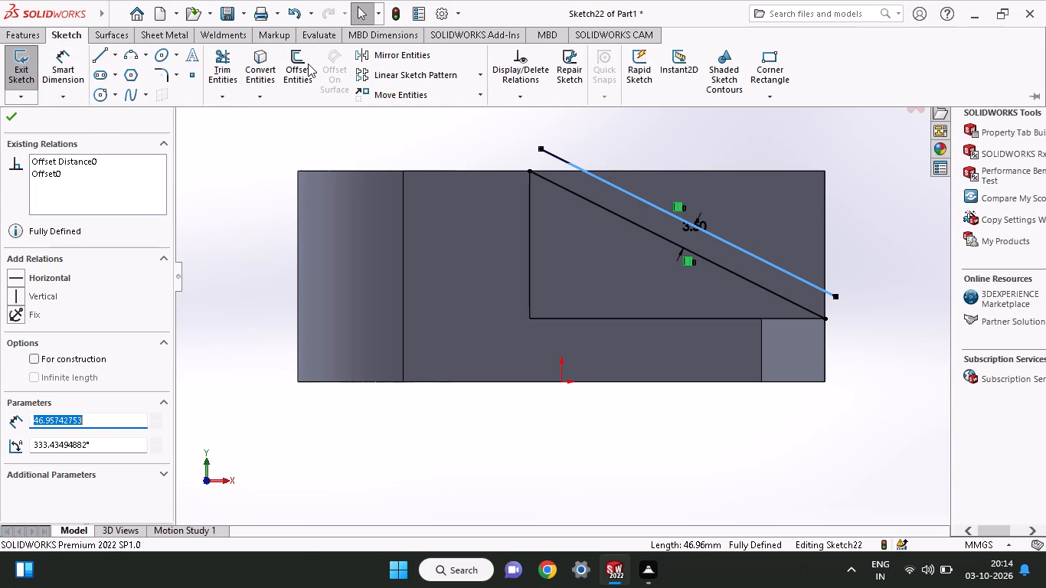
left_click(308, 64)
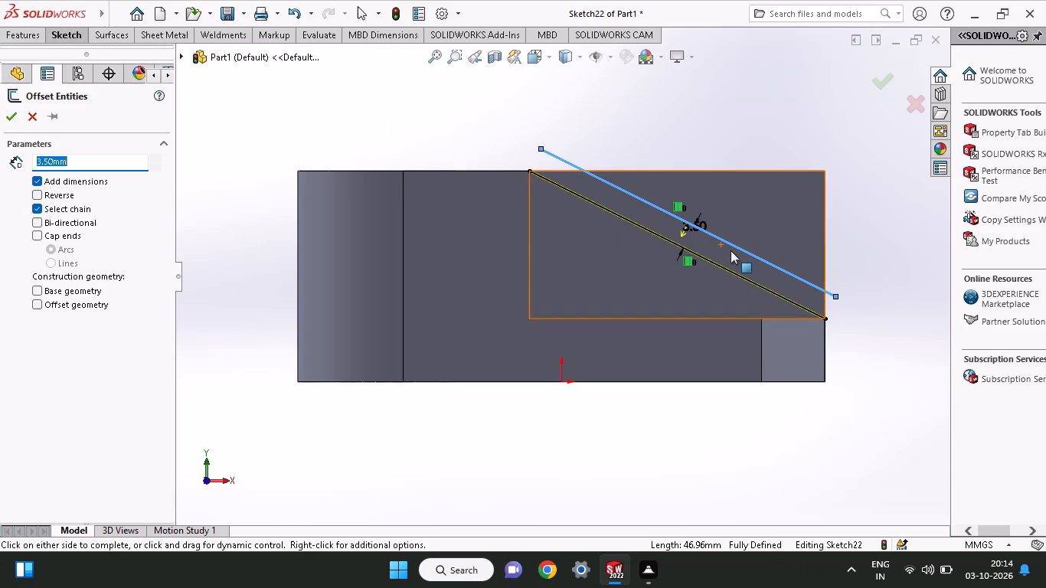
left_click(734, 240)
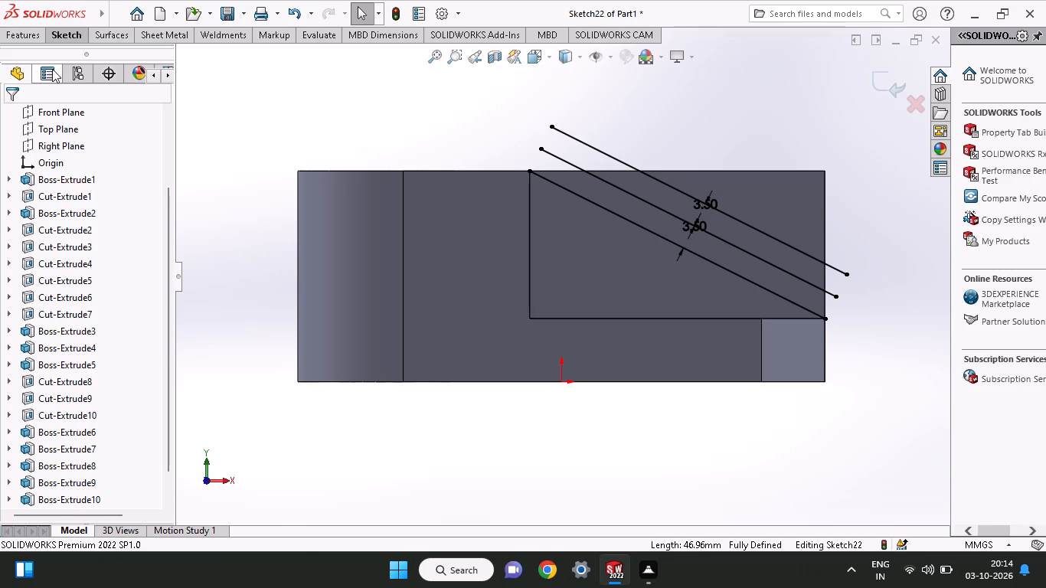
Offset the second offset line by 3.5 mm in the reversed direction, farther from the original diagonal.
left_click(68, 32)
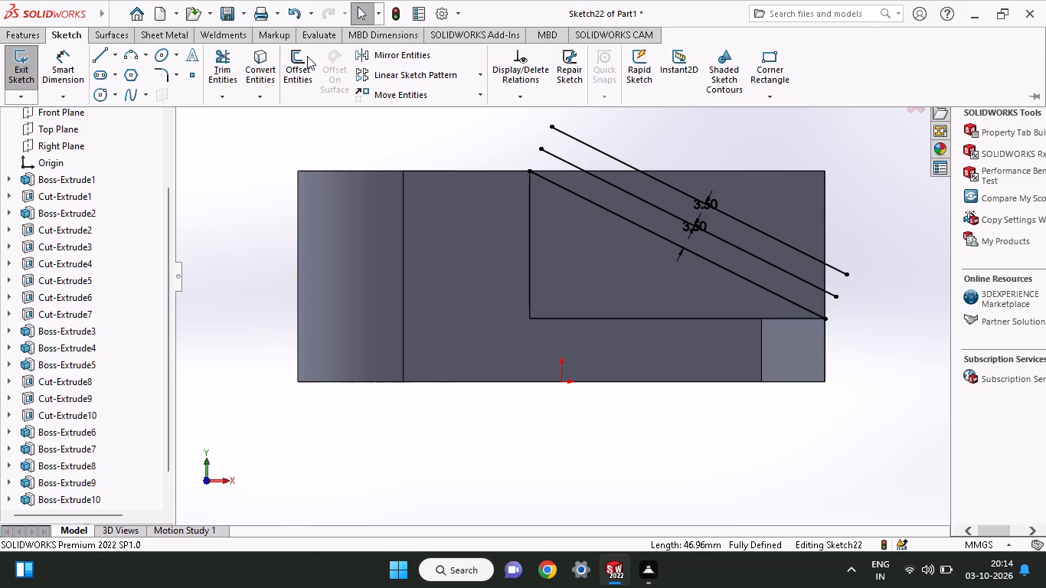
left_click(307, 56)
left_click(678, 188)
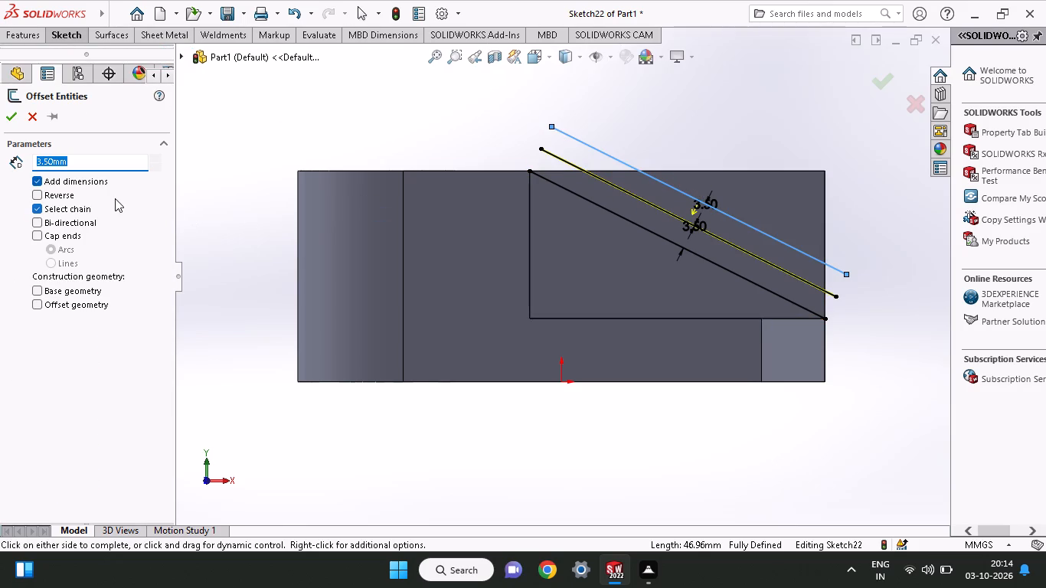
left_click(31, 190)
left_click(40, 191)
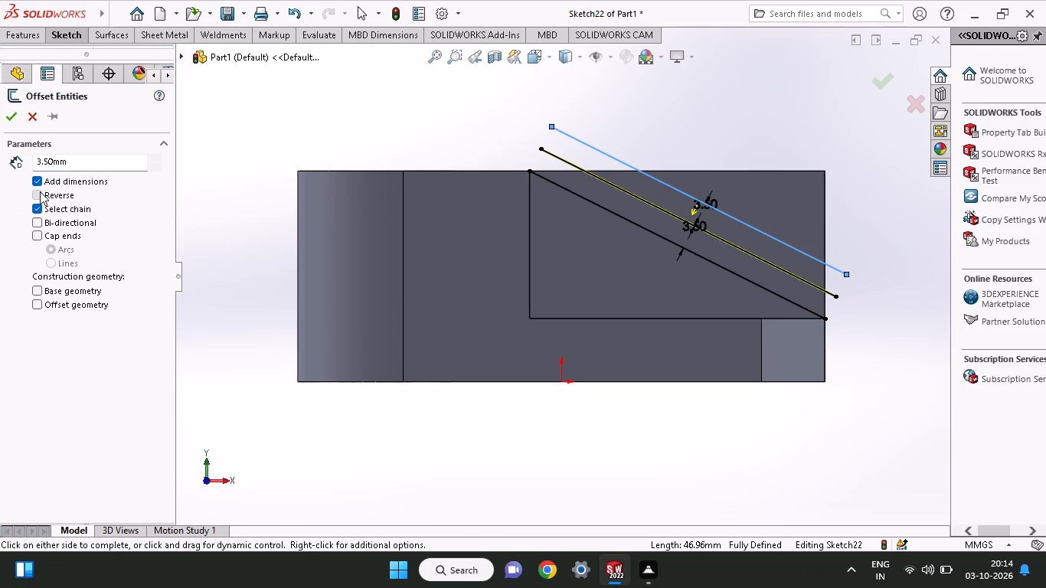
left_click(12, 116)
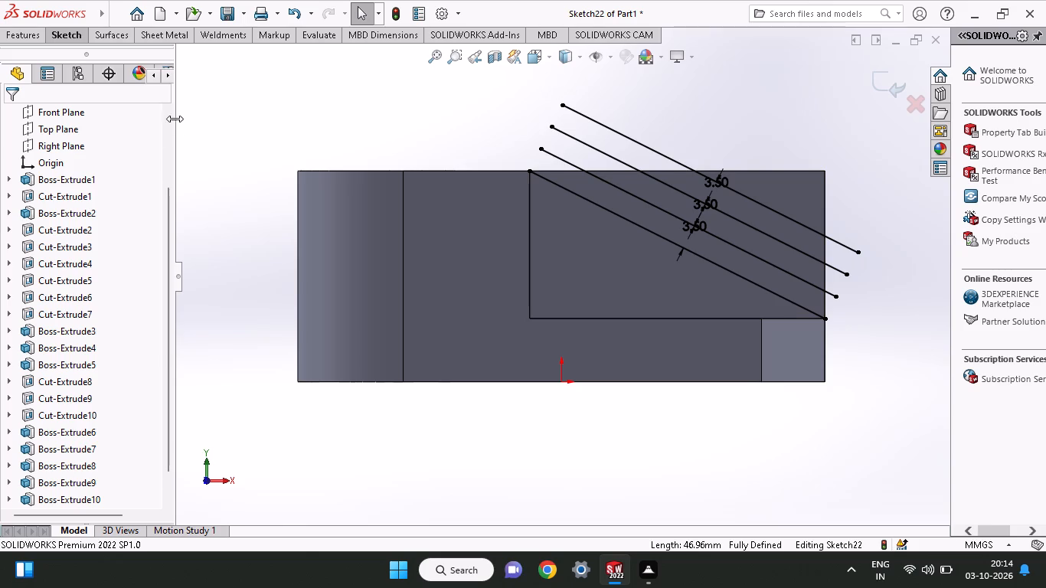
Offset the third offset line by 3.5 mm in the reversed direction, adding a fourth parallel line near the upper outer corner.
left_click(73, 28)
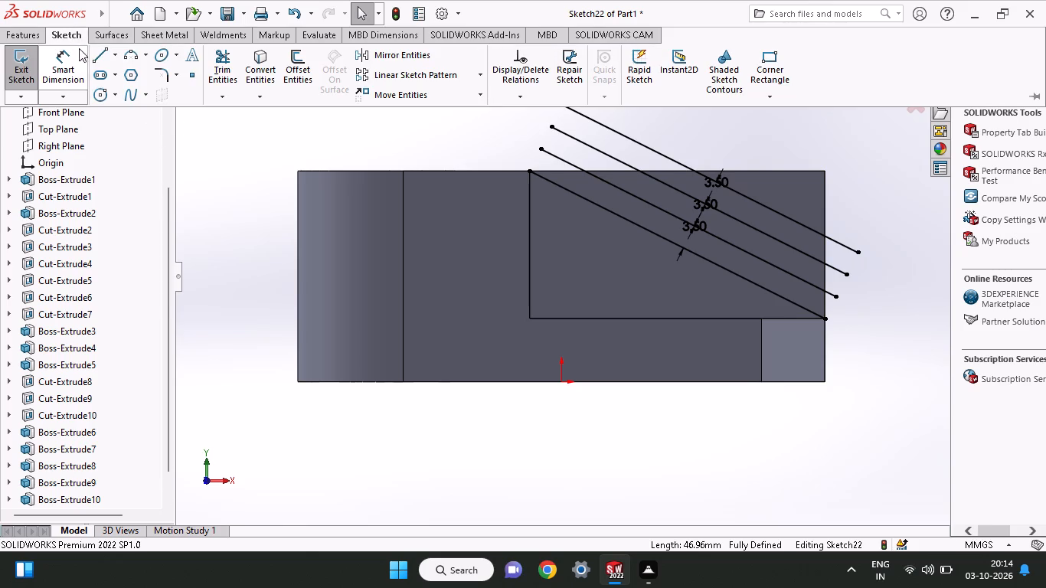
left_click(296, 65)
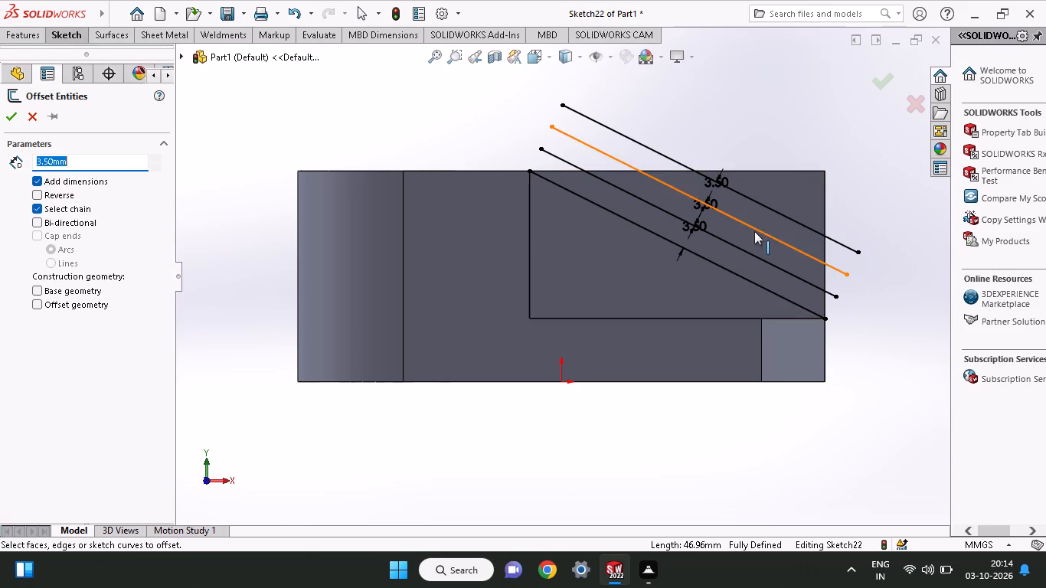
left_click(778, 213)
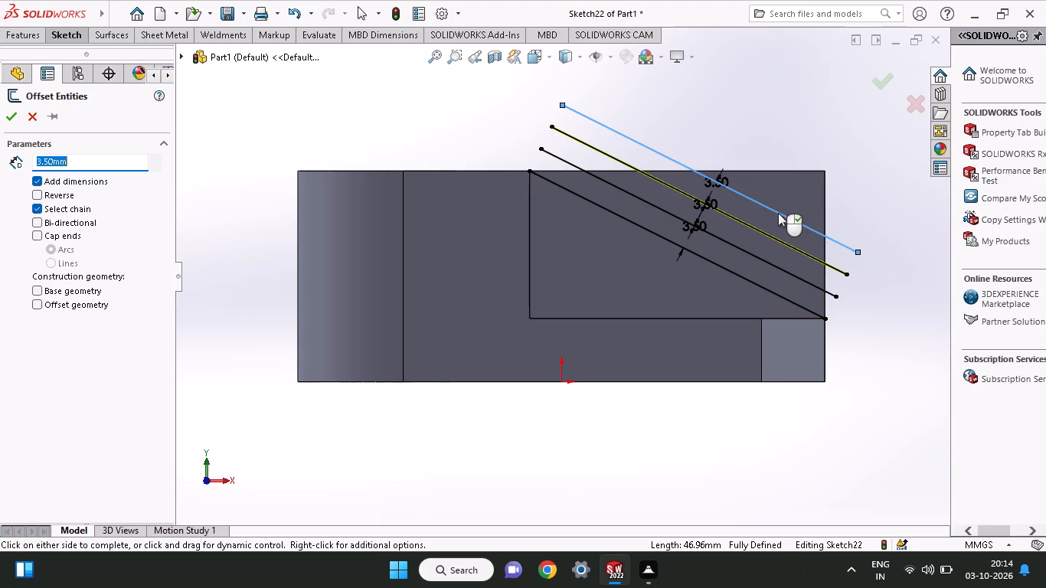
left_click(60, 196)
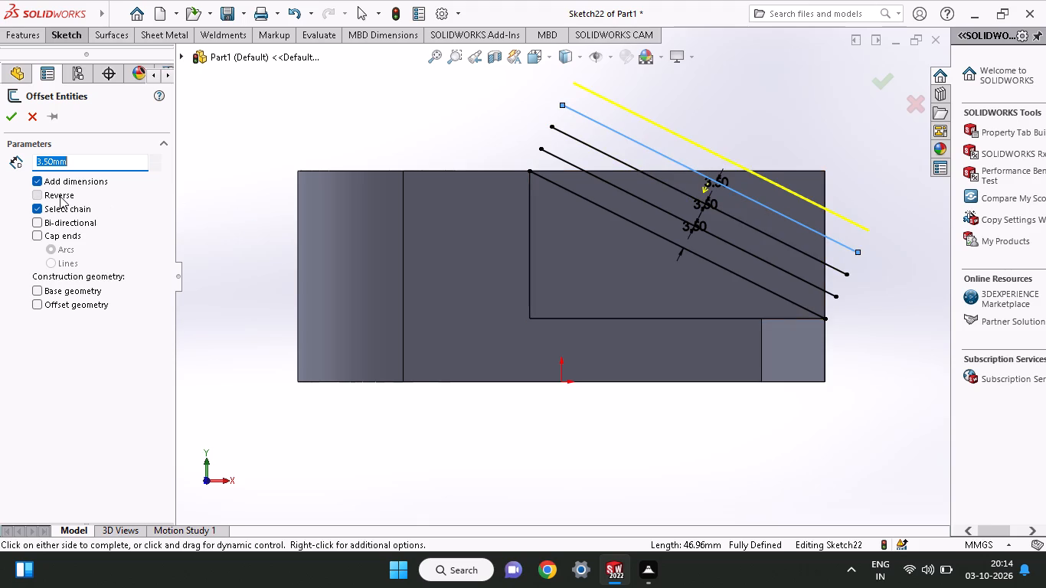
left_click(15, 117)
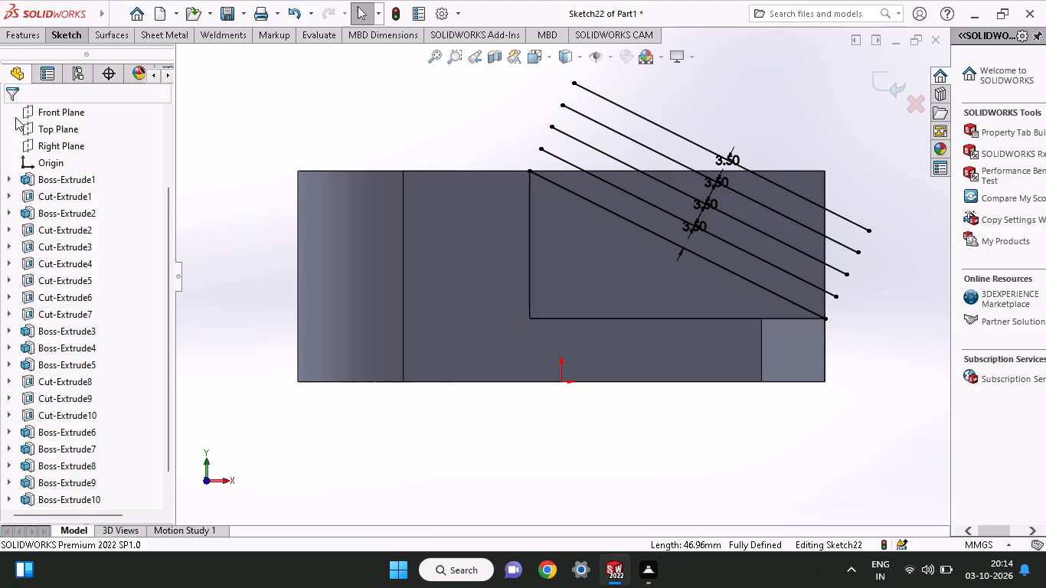
Delete the original diagonal and the three inner offset lines, keeping only the outermost offset line.
left_click_drag(630, 273, 669, 197)
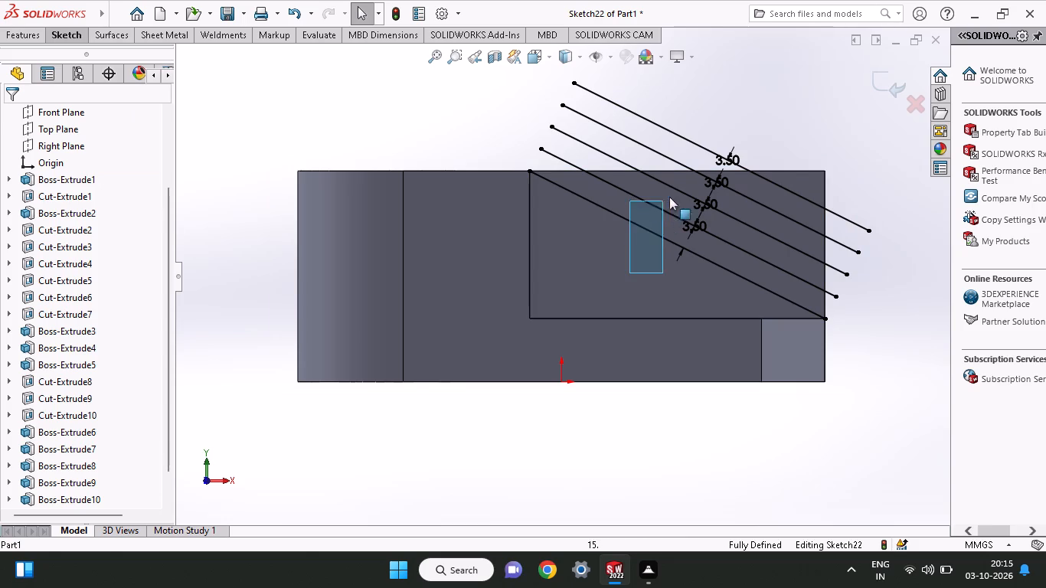
left_click_drag(669, 197, 689, 158)
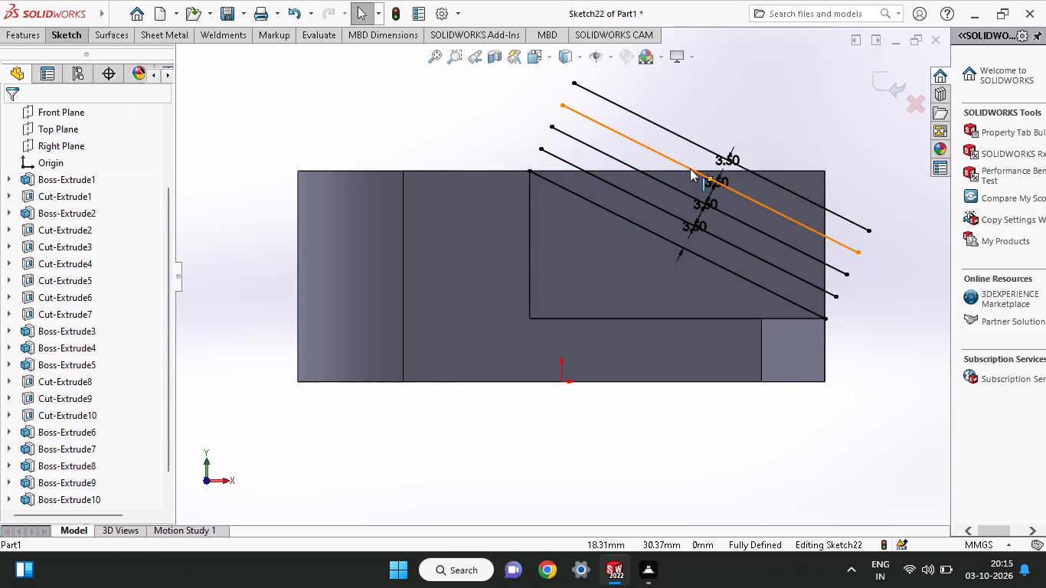
left_click(690, 168)
right_click(690, 168)
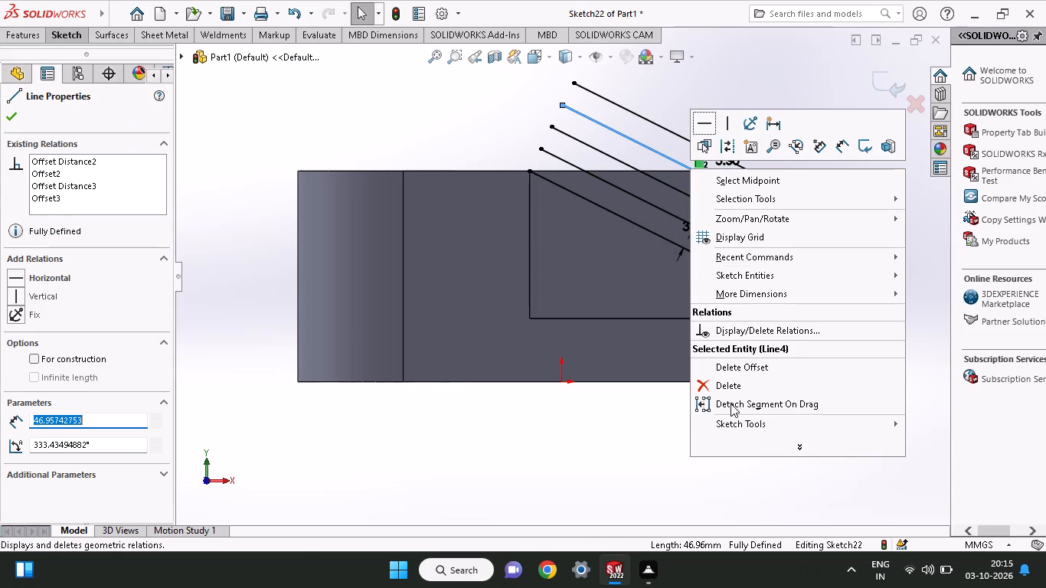
left_click(723, 379)
left_click(665, 183)
right_click(665, 183)
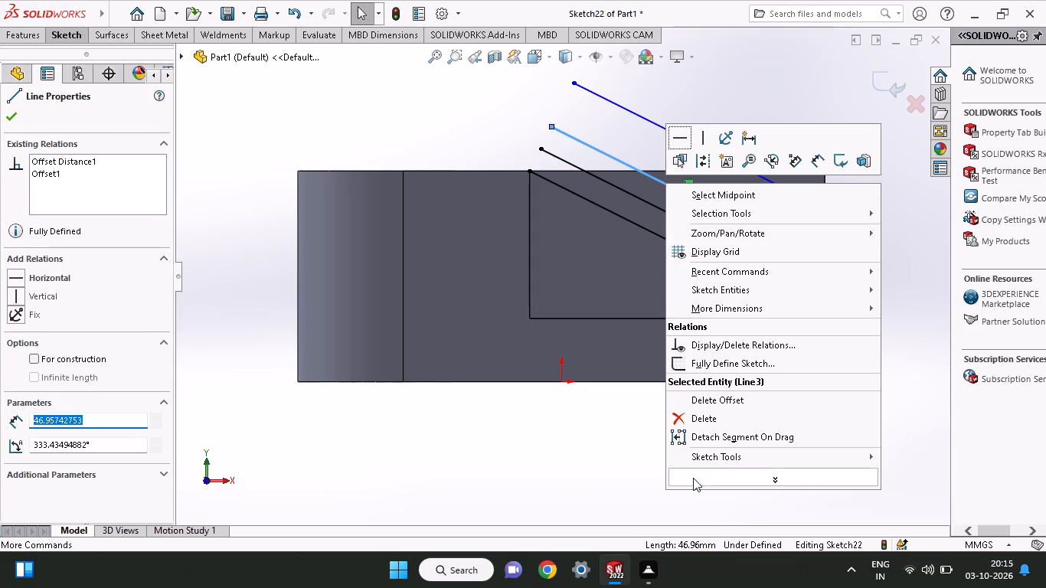
left_click(707, 418)
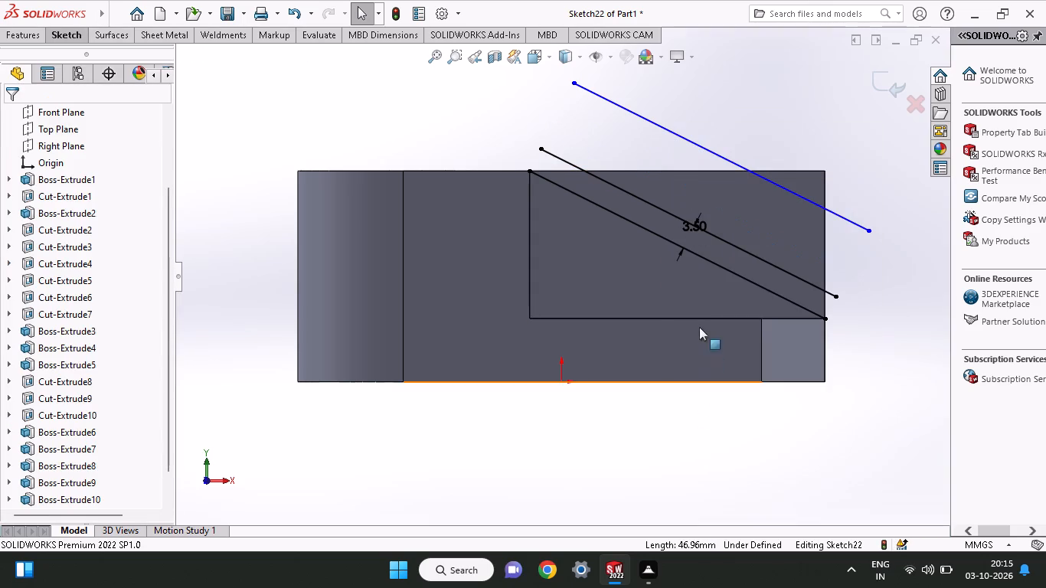
left_click(729, 245)
right_click(729, 245)
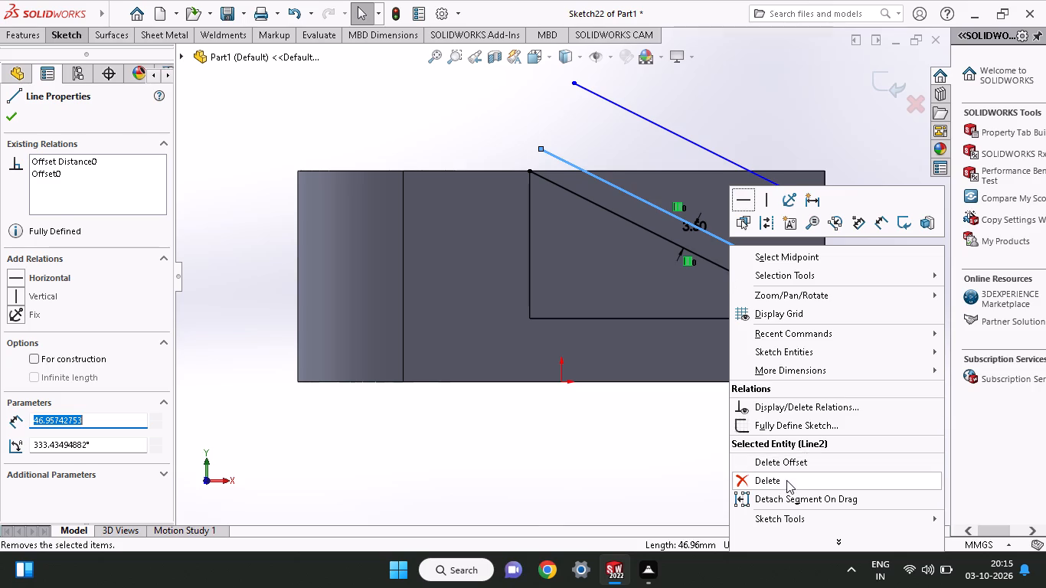
left_click(786, 480)
left_click(691, 256)
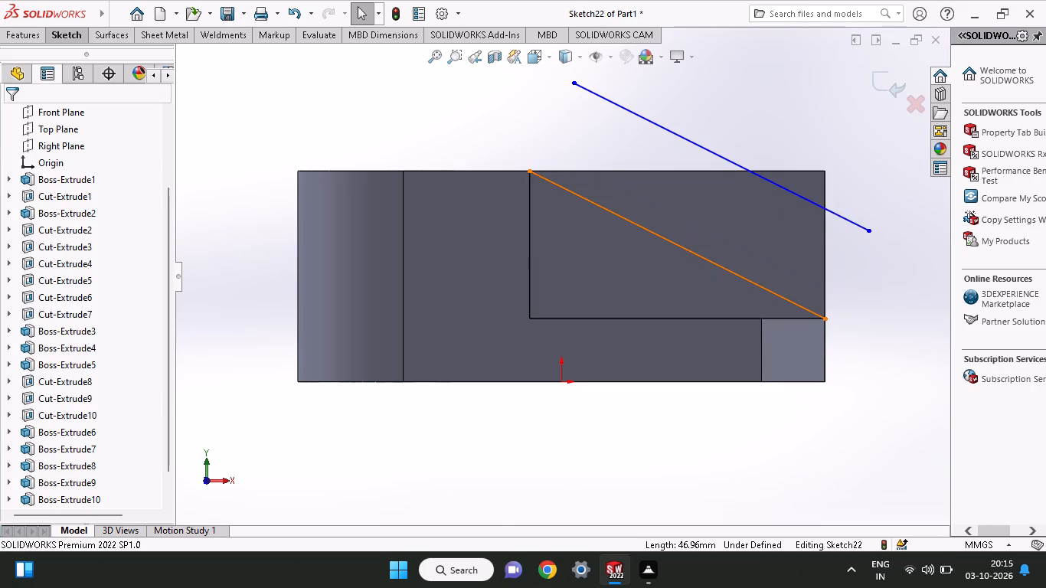
right_click(691, 256)
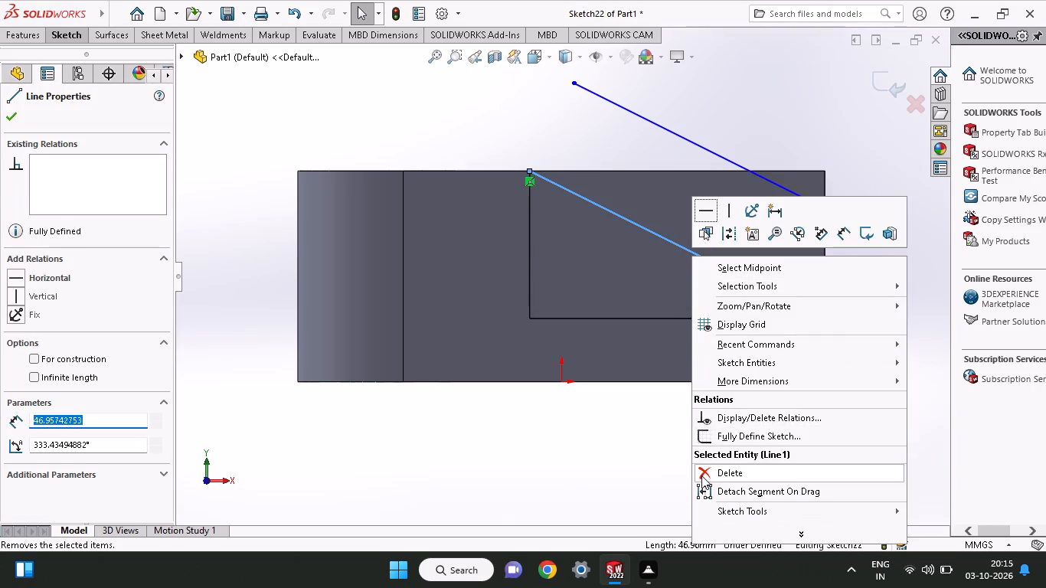
left_click(701, 475)
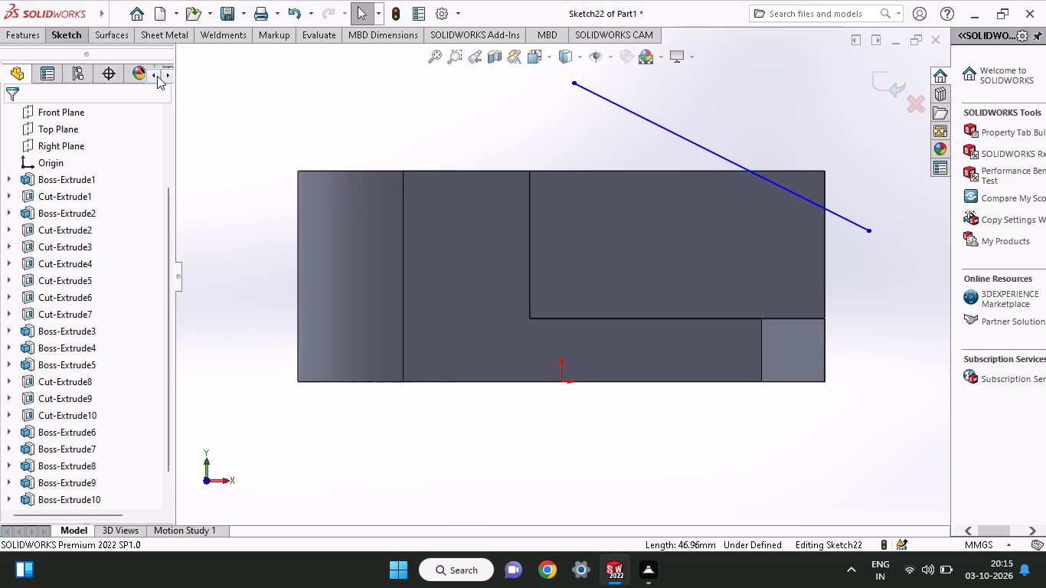
Sketch two lines along the face's side and top edges, meeting at the upper outer corner, to close a triangle with the diagonal.
left_click(64, 41)
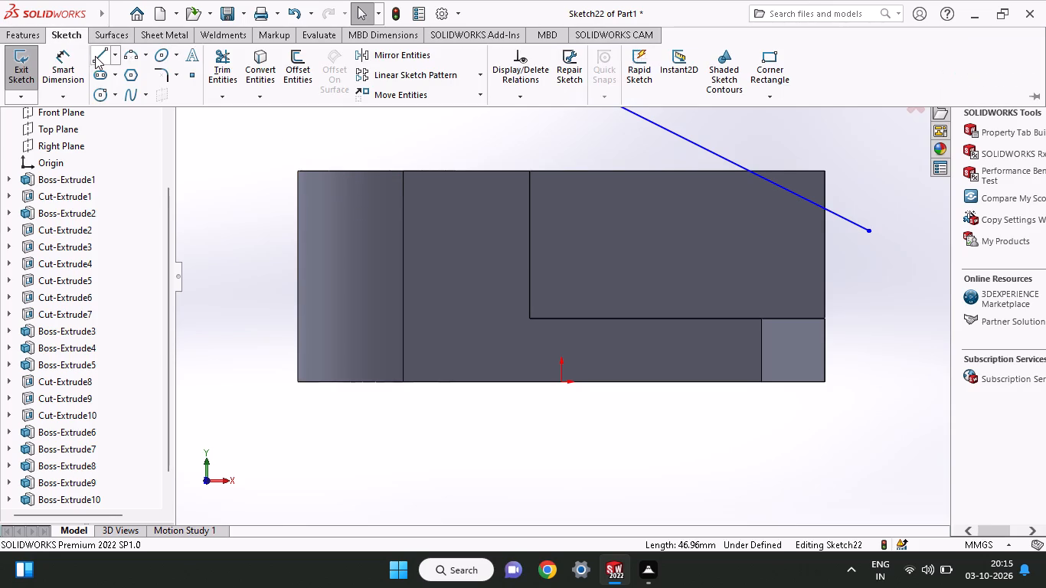
left_click(95, 56)
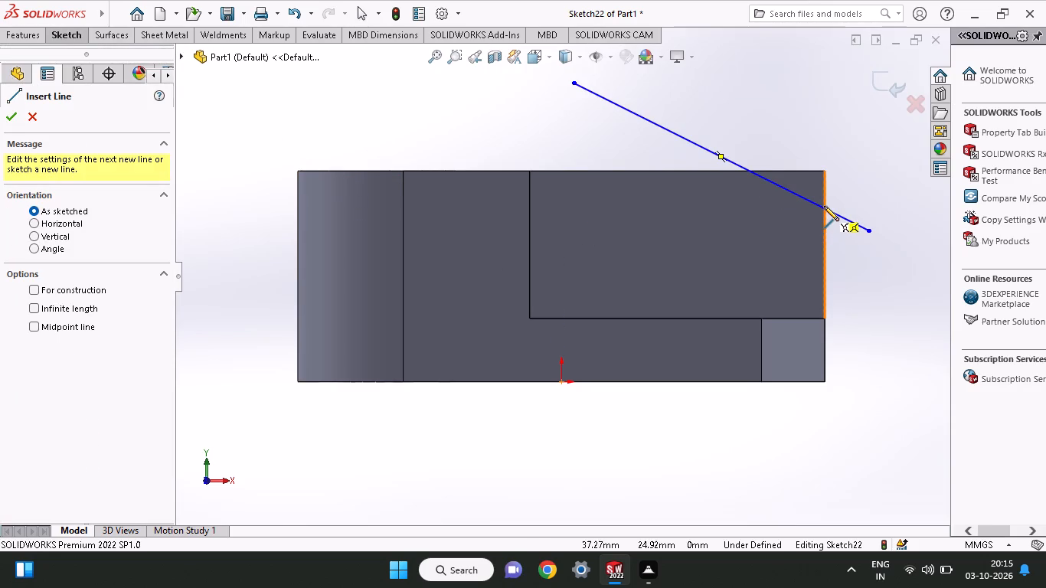
left_click(824, 206)
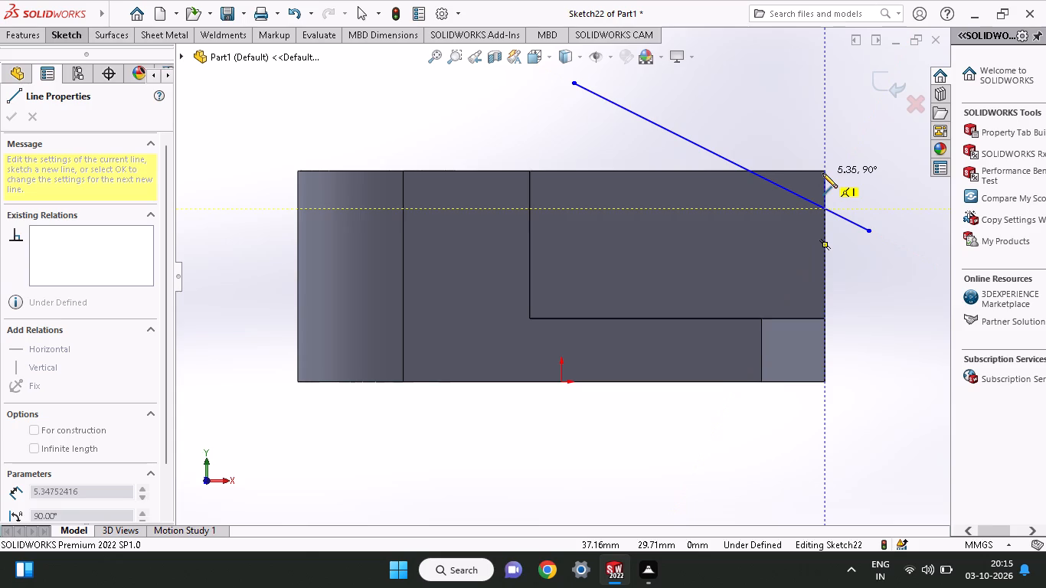
left_click(825, 175)
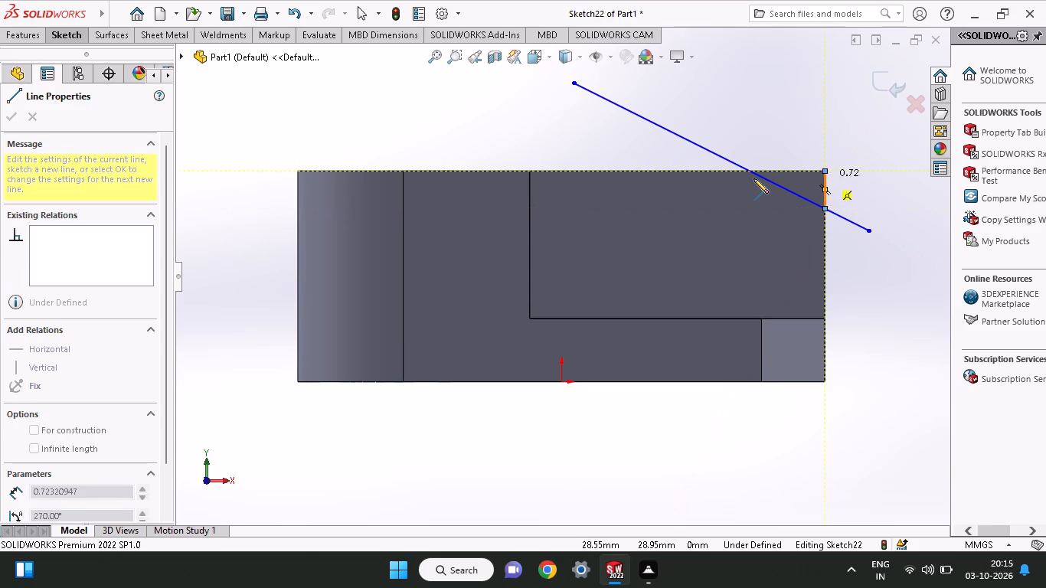
left_click(750, 174)
right_click(756, 149)
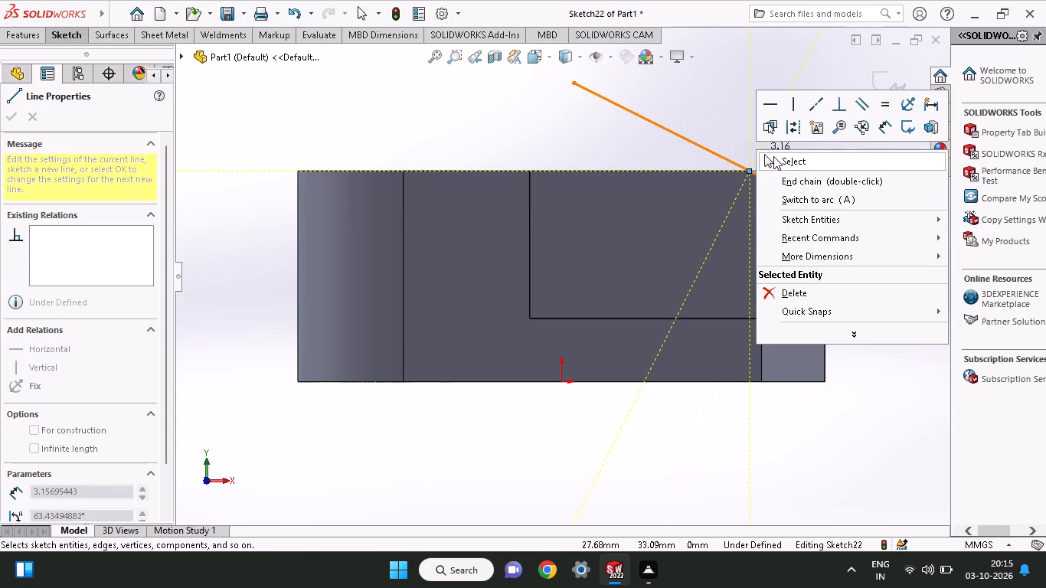
left_click(776, 157)
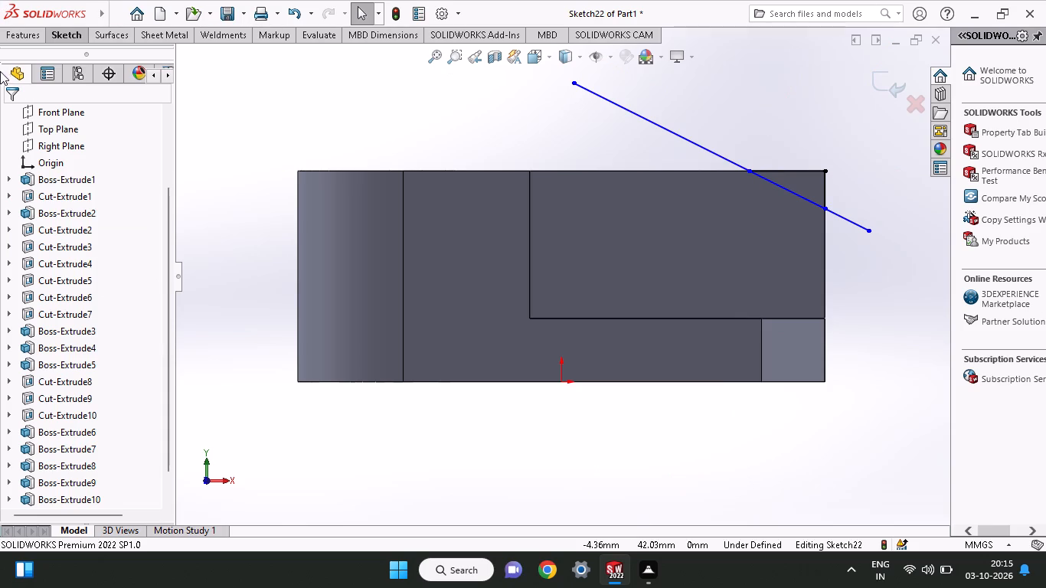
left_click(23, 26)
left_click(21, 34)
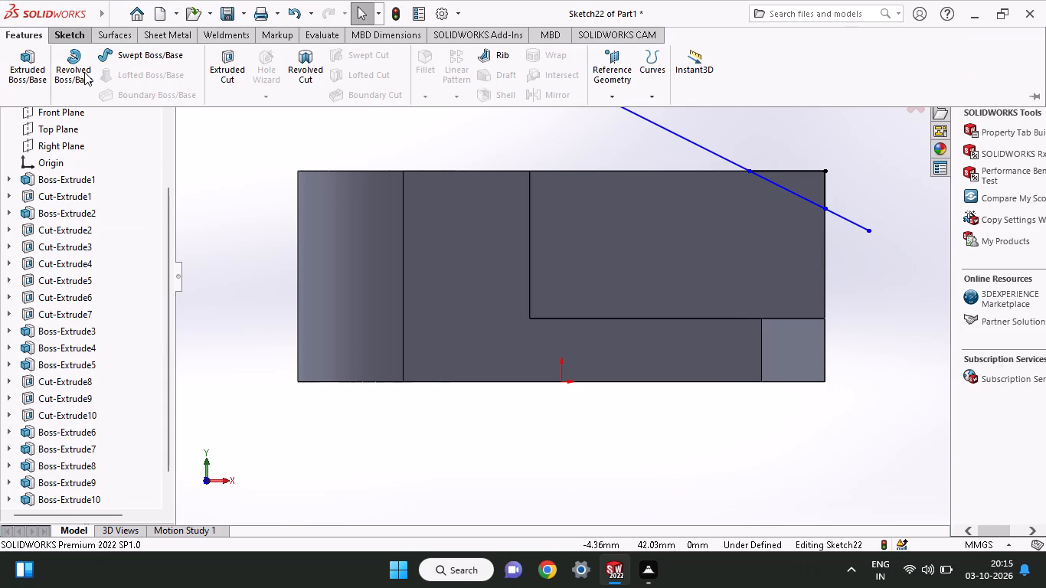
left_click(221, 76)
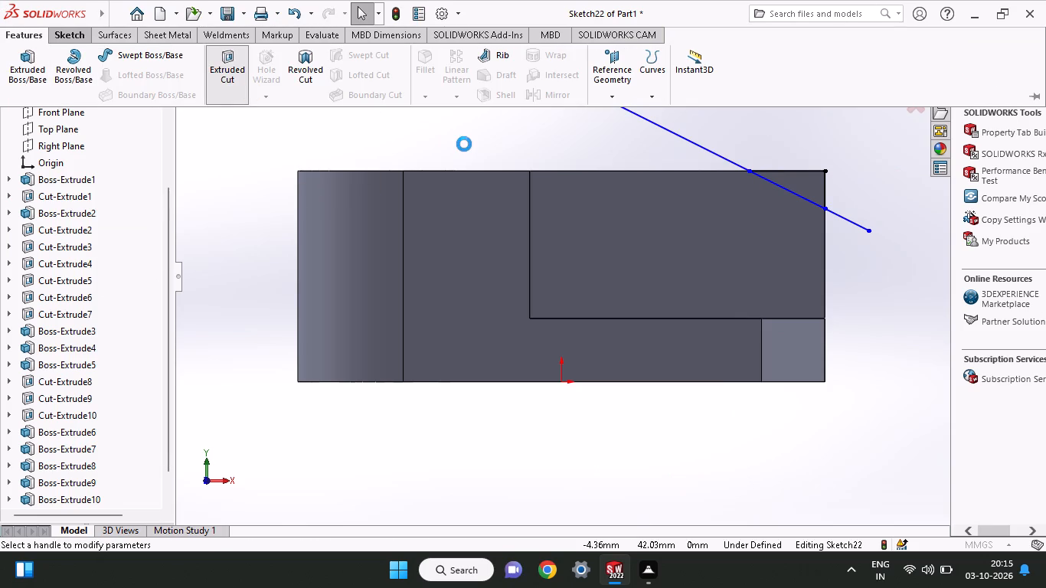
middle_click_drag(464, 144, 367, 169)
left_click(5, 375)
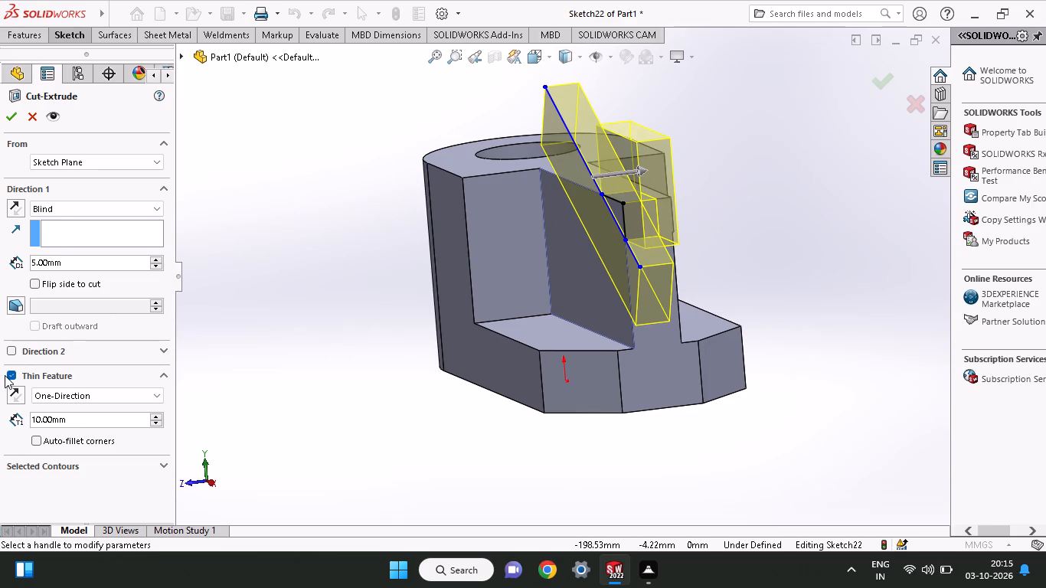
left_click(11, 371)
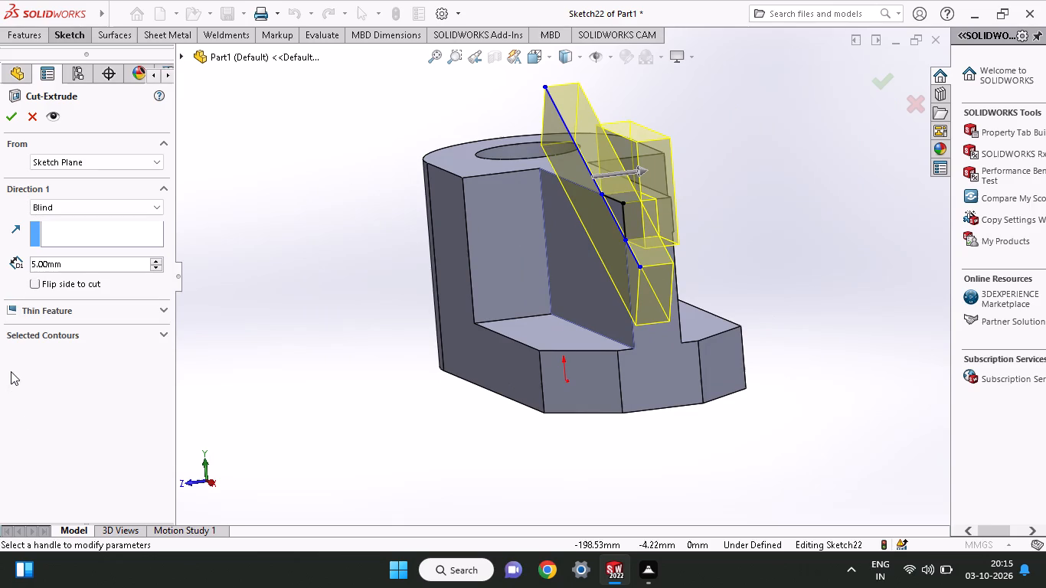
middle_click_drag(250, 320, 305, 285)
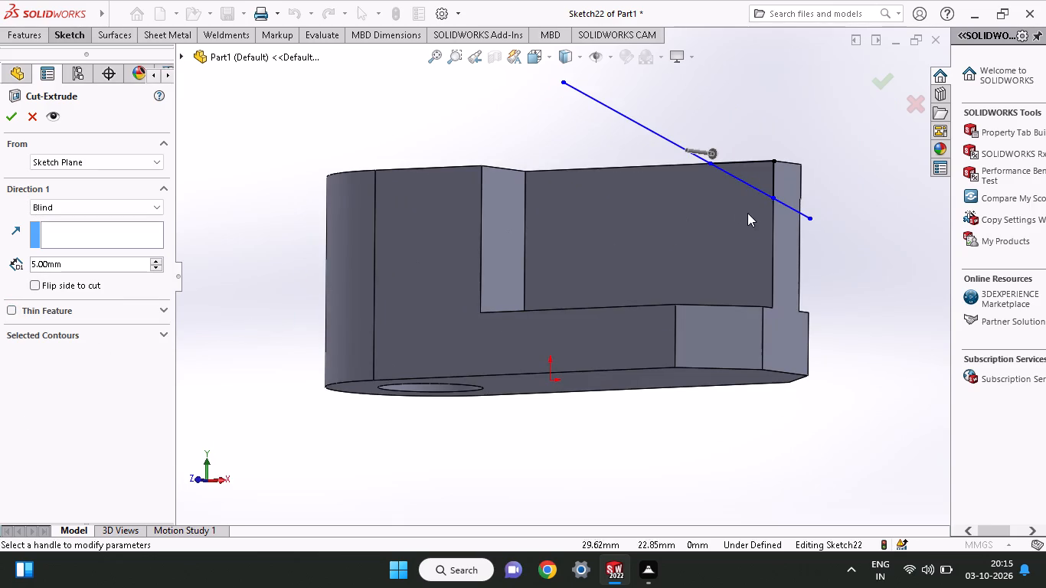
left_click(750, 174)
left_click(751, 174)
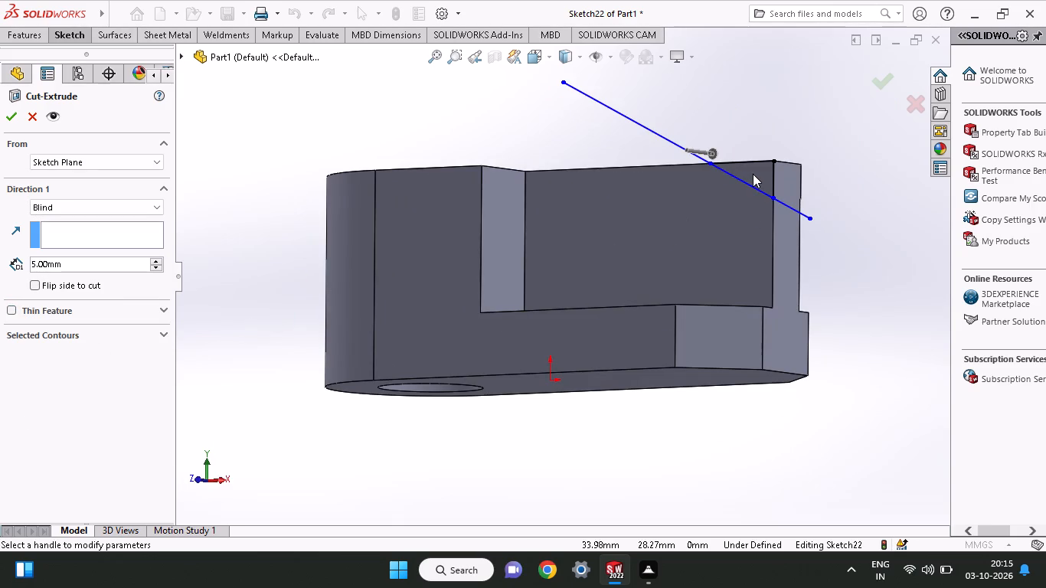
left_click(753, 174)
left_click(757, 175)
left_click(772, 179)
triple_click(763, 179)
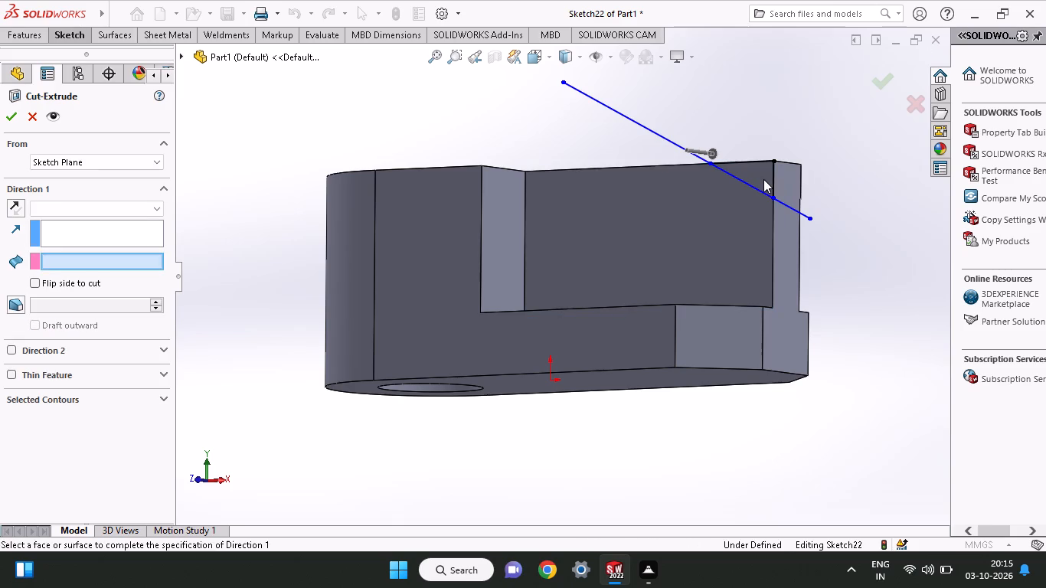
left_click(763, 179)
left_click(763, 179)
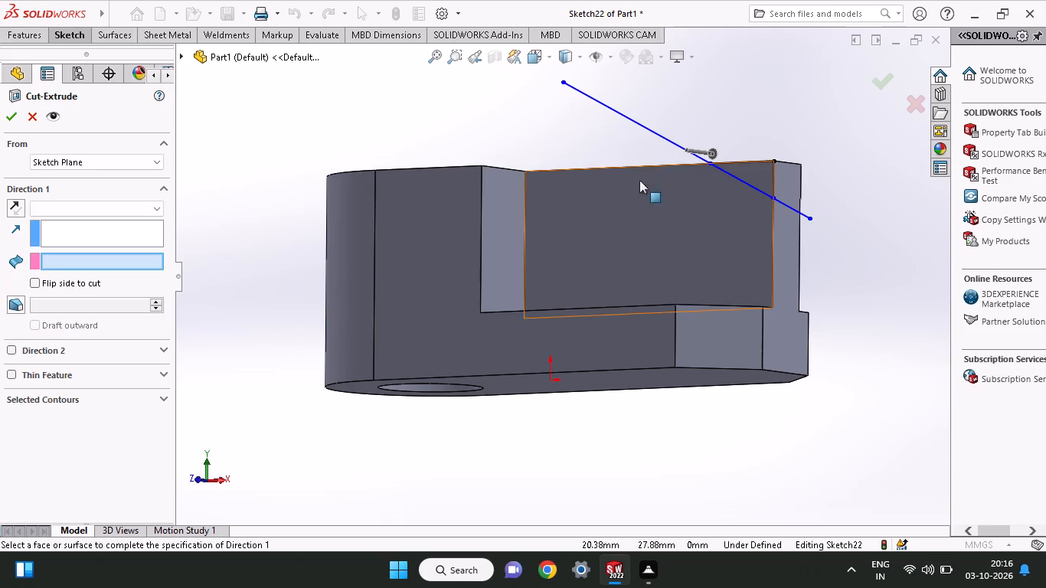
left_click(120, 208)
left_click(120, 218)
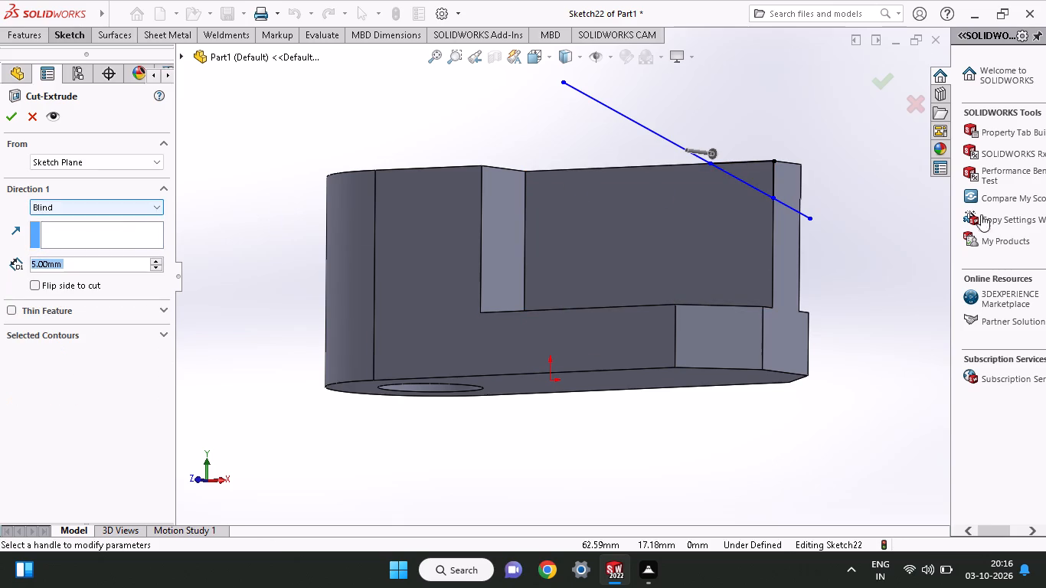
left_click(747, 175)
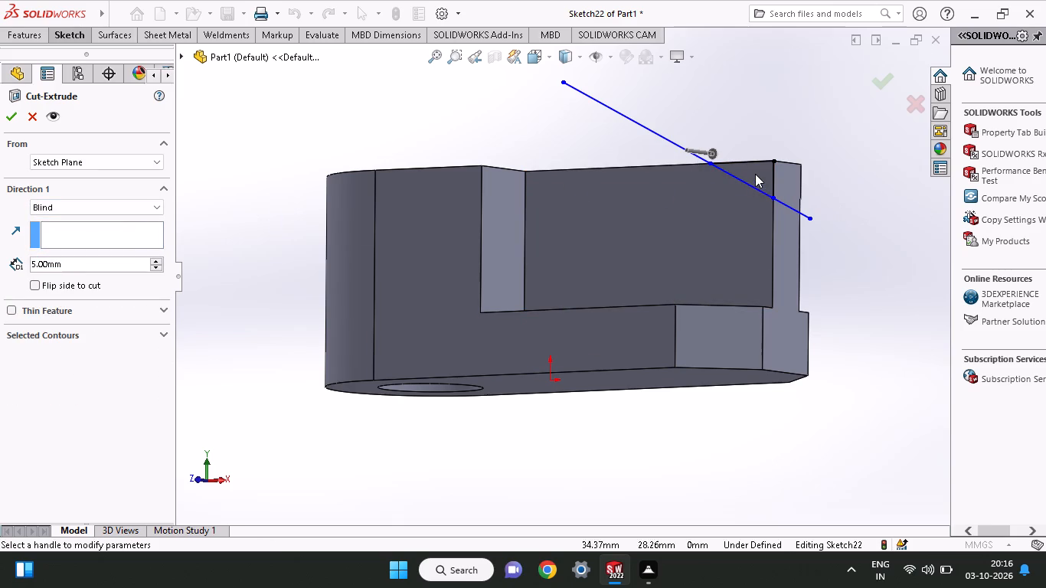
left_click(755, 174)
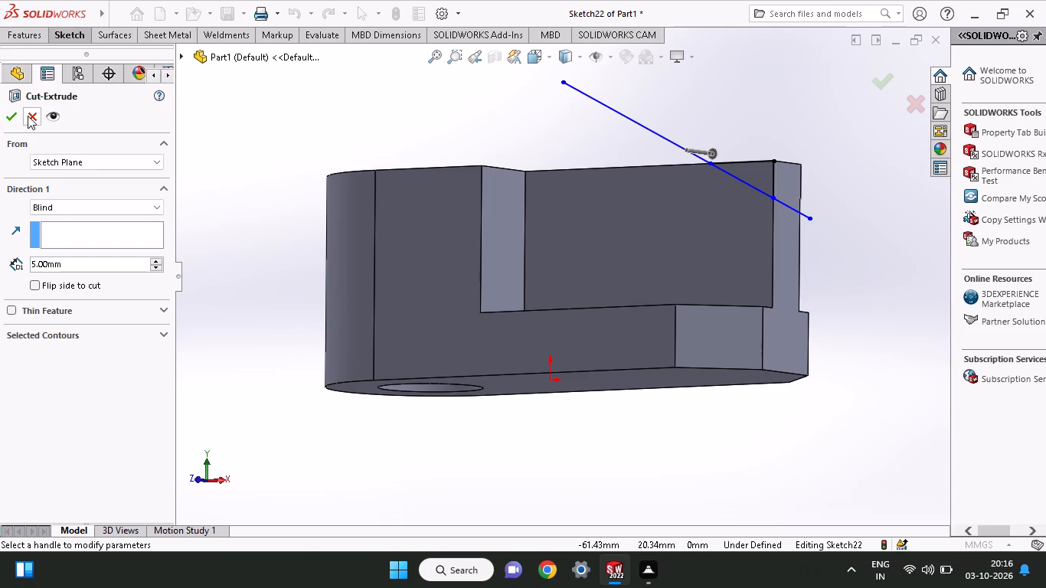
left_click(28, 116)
Trim both ends of the diagonal line that extend beyond the face, leaving only the closed corner triangle.
middle_click_drag(610, 253, 642, 266)
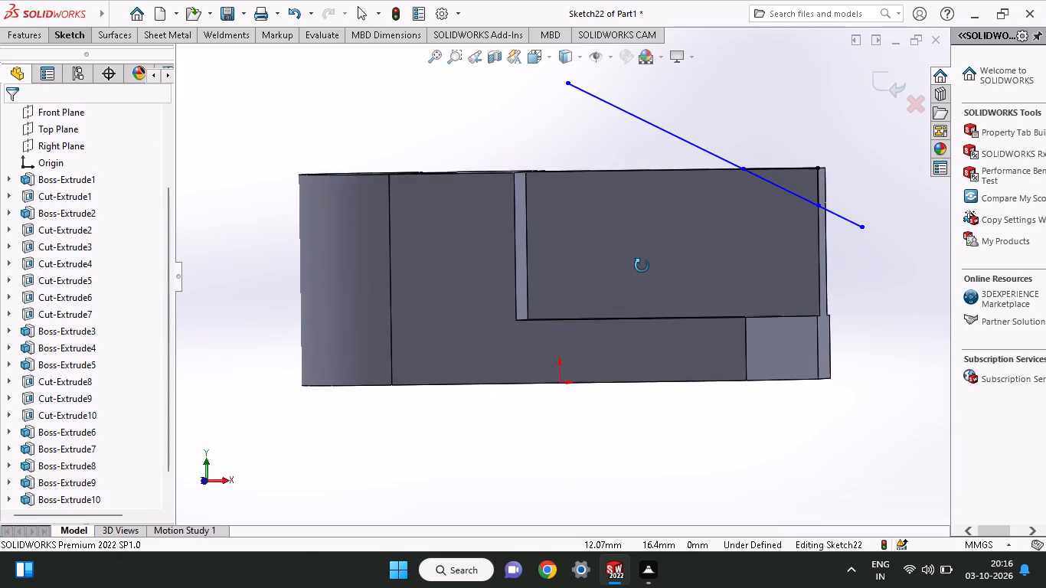
middle_click_drag(642, 266, 494, 518)
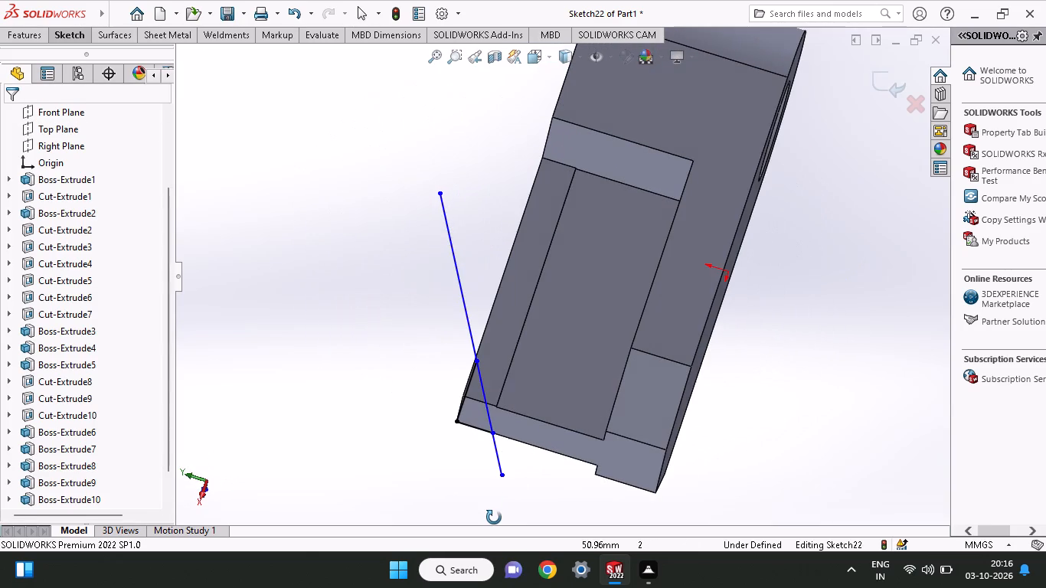
middle_click_drag(494, 518, 430, 576)
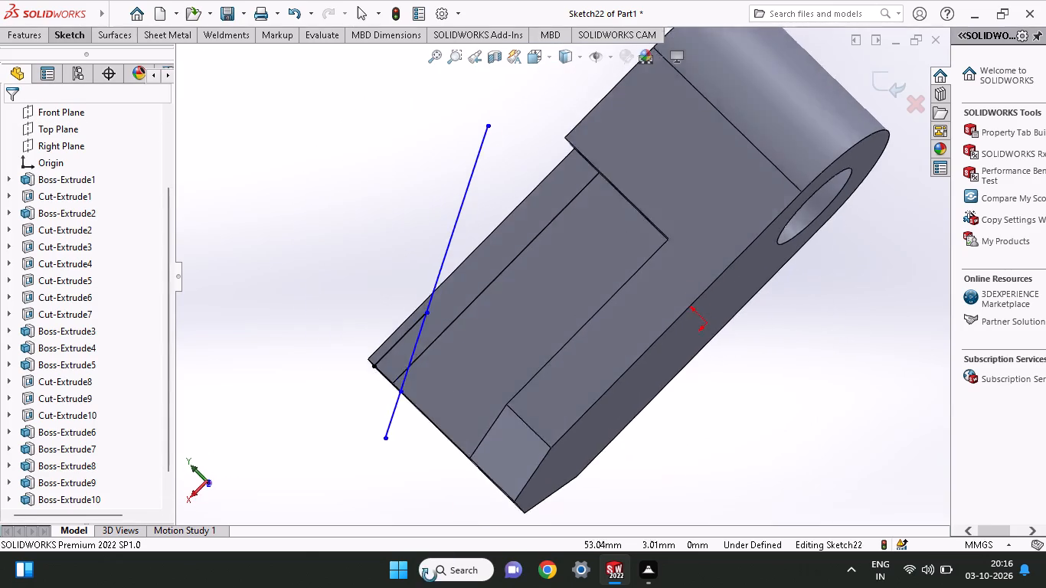
middle_click_drag(430, 576, 853, 473)
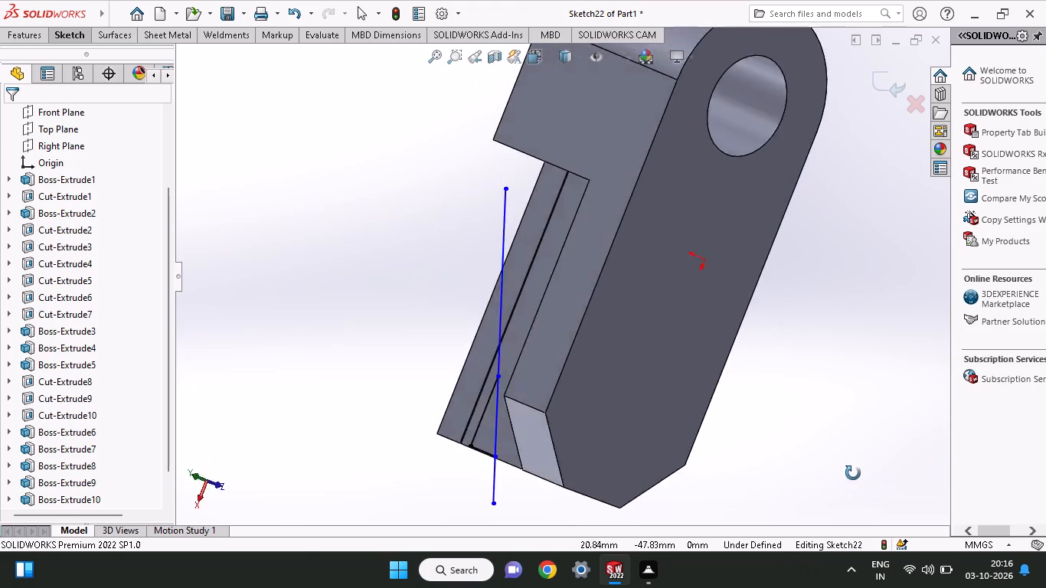
middle_click_drag(853, 473, 529, 76)
middle_click_drag(541, 184, 485, 7)
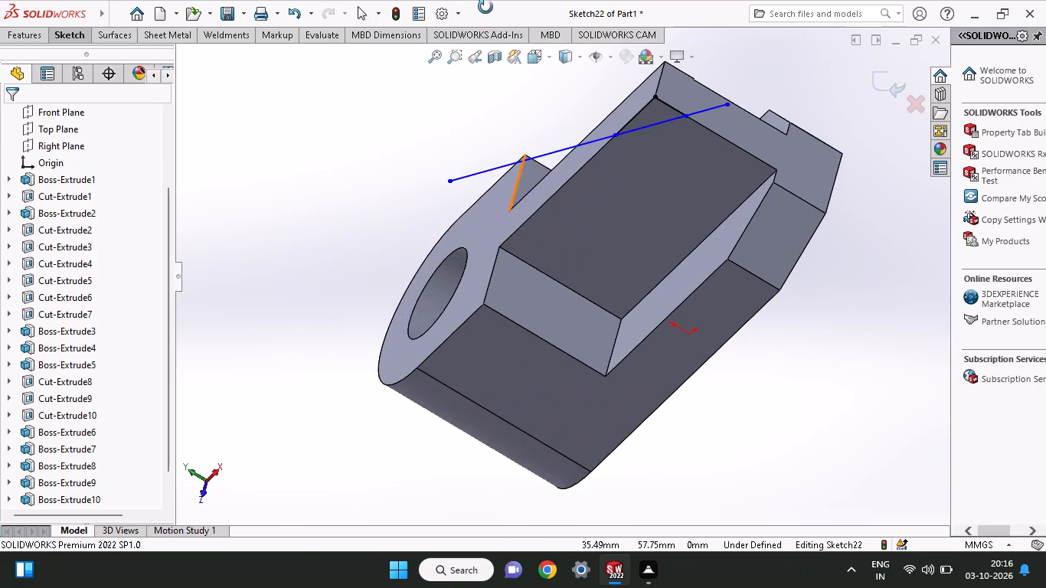
middle_click_drag(485, 7, 531, 88)
middle_click_drag(861, 172, 796, 189)
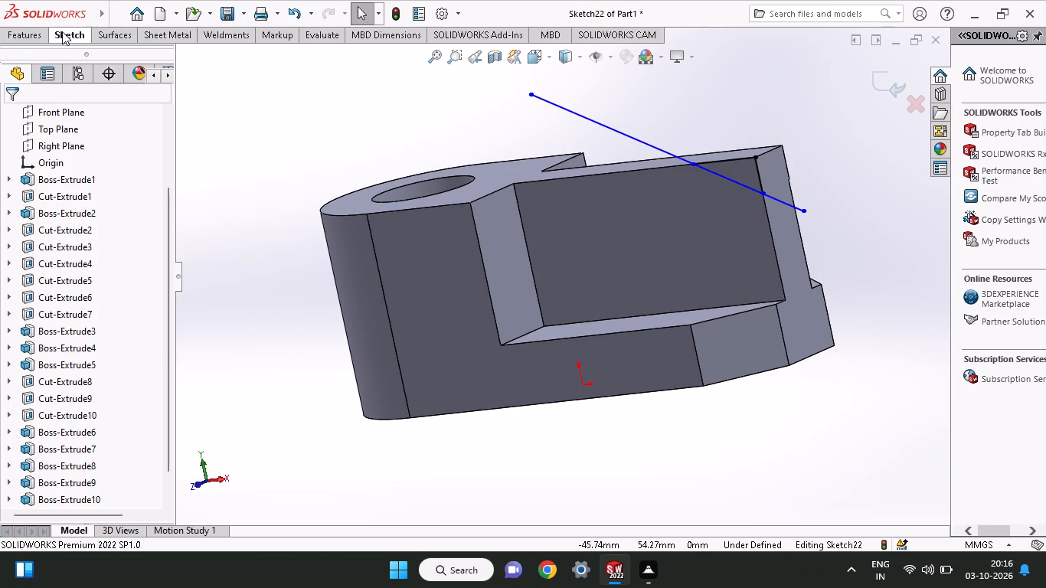
left_click(62, 31)
left_click(214, 75)
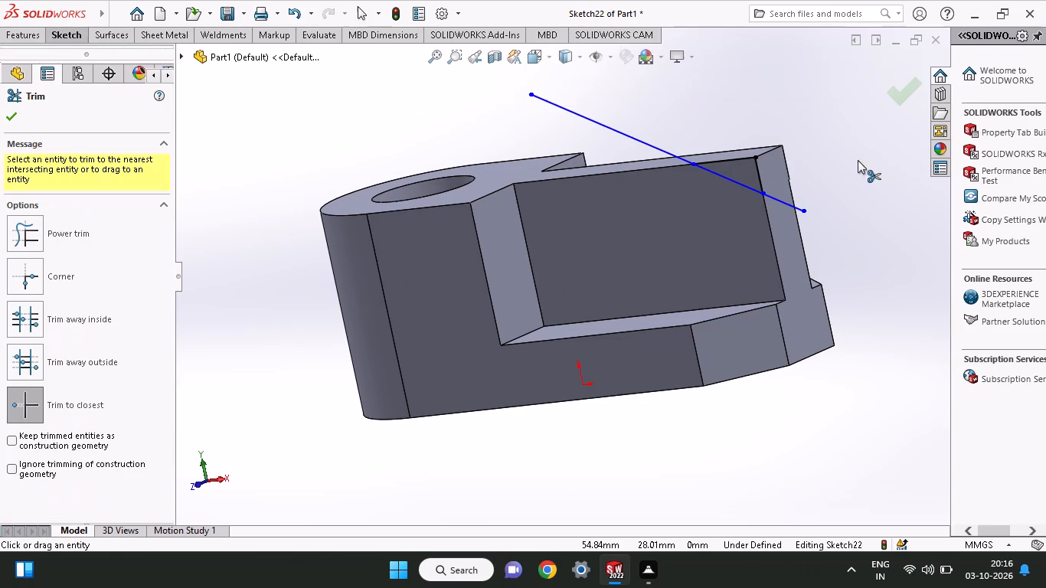
left_click(653, 147)
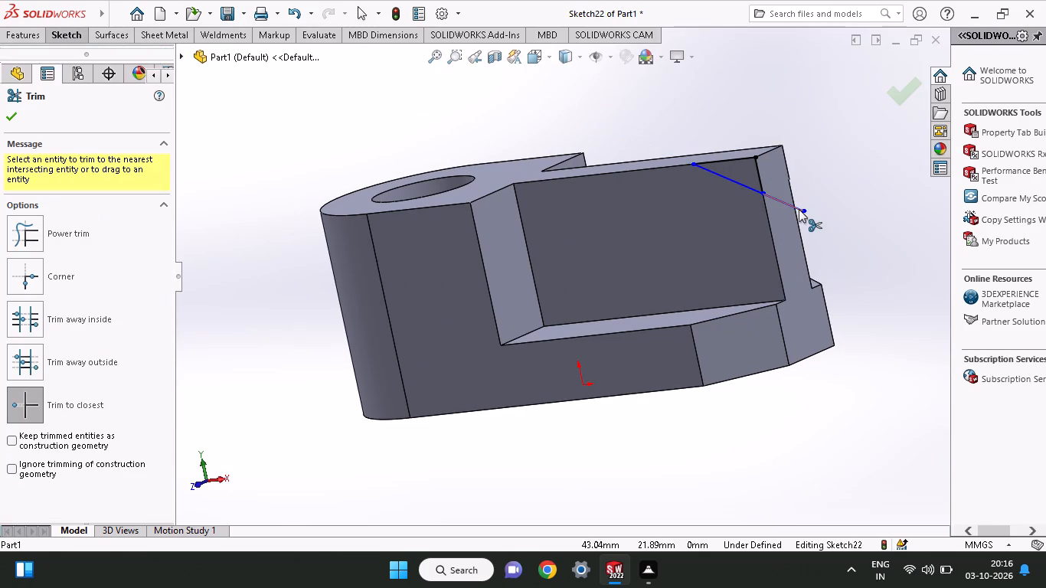
left_click(793, 204)
Extrude-cut the corner triangle 36 mm blind through the rib to slope its upper outer corner.
left_click(22, 35)
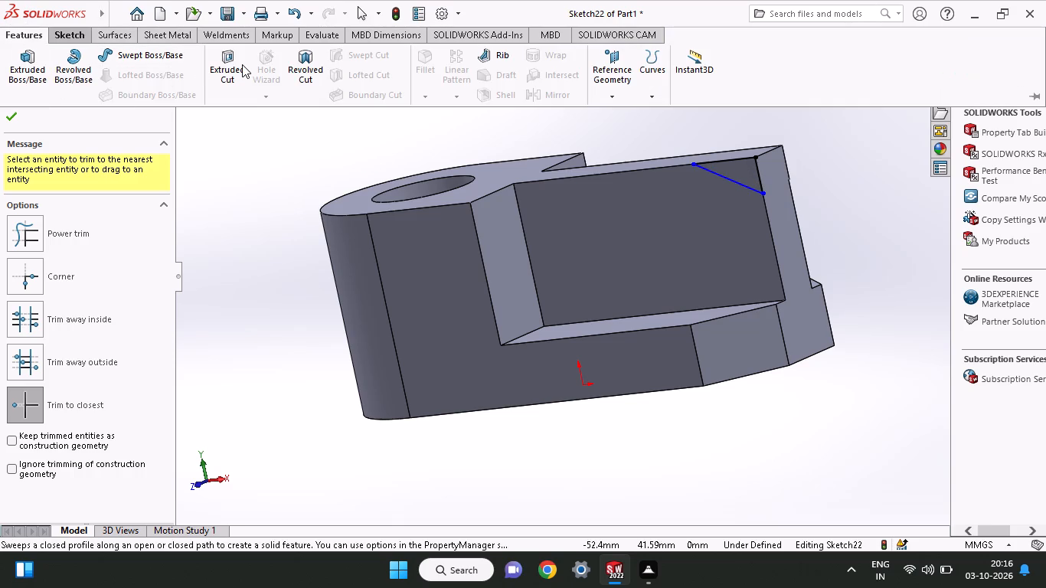
left_click(239, 65)
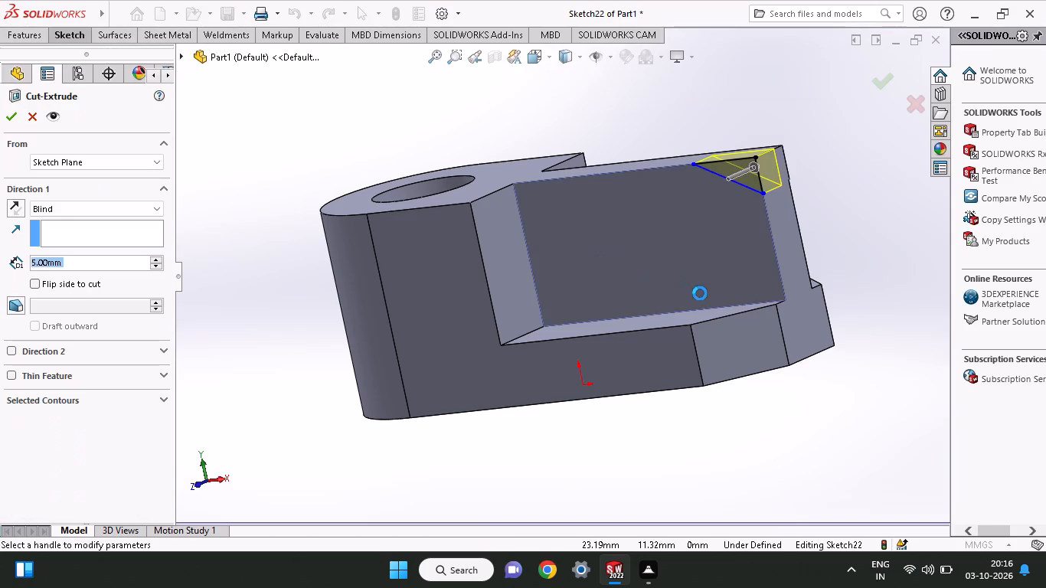
middle_click_drag(772, 200, 704, 229)
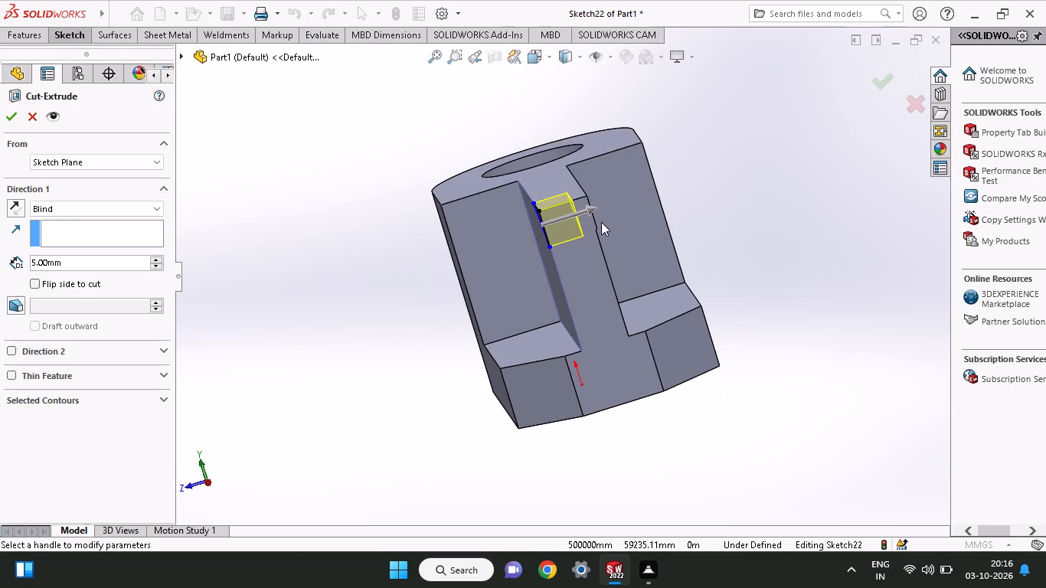
left_click_drag(591, 209, 801, 169)
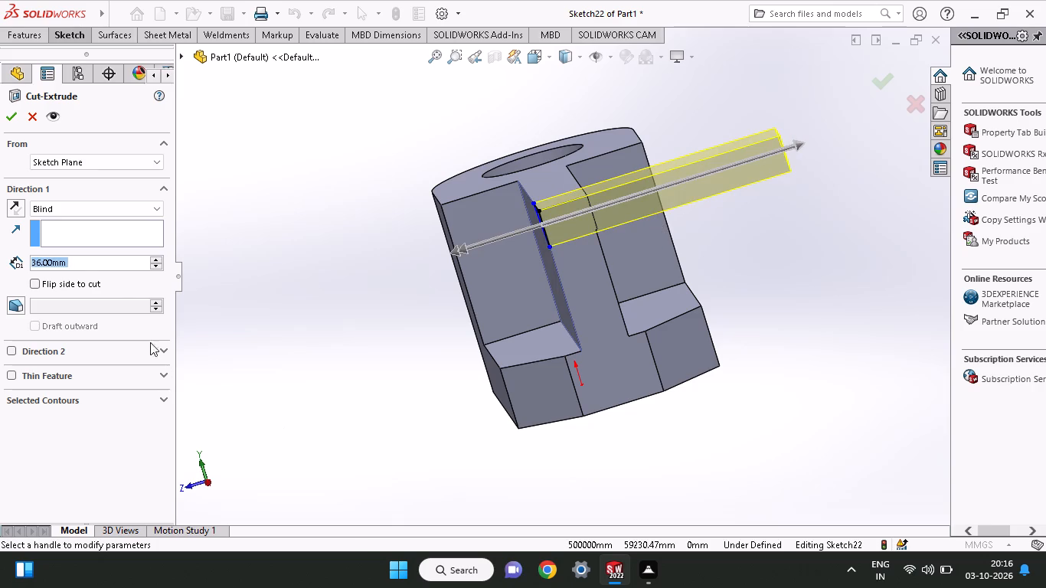
left_click(5, 113)
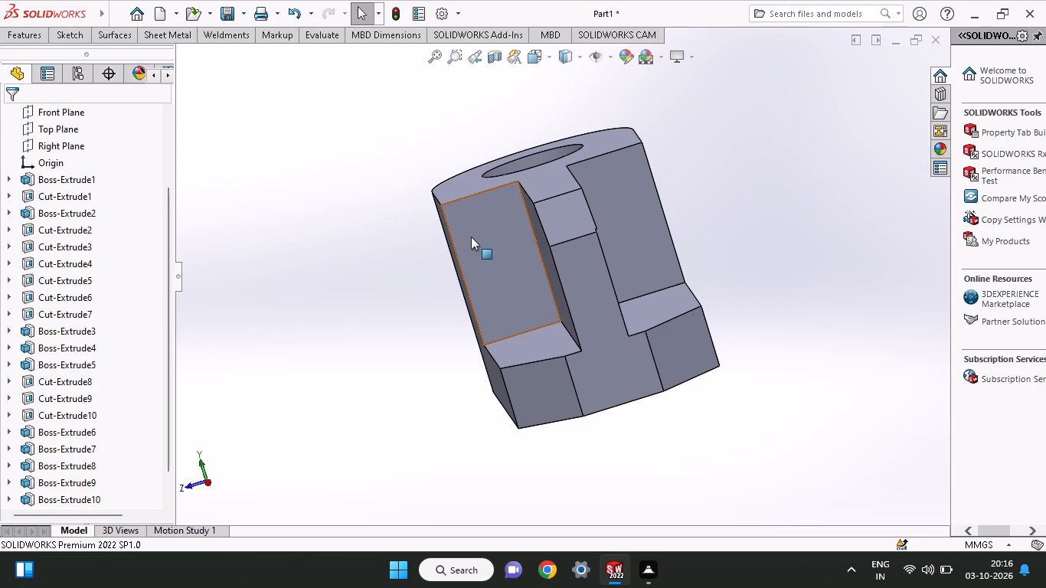
Start a sketch on the rib's large side face and draw a line along its sloped corner edge.
middle_click_drag(397, 369, 503, 333)
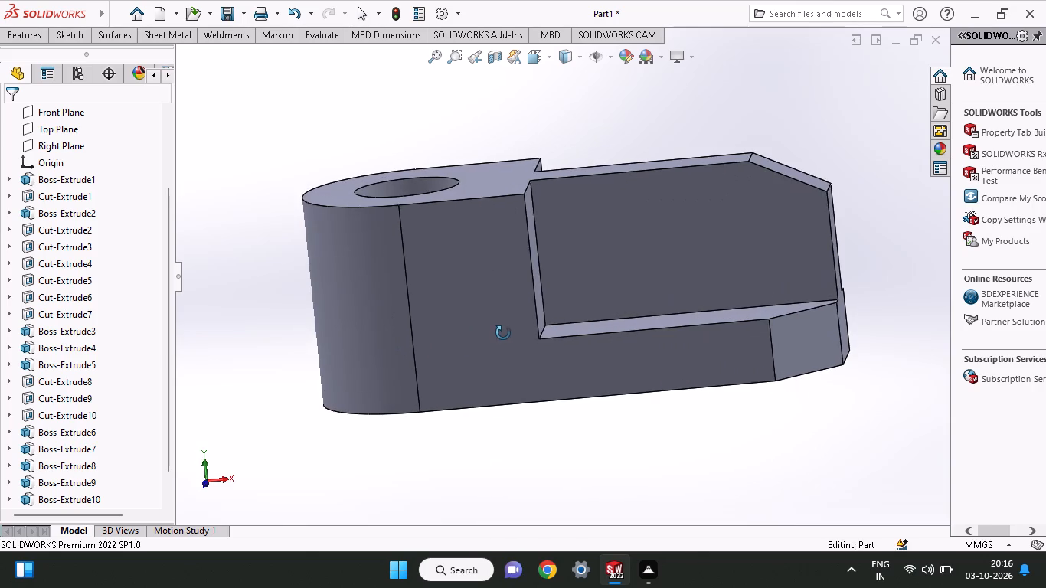
middle_click_drag(503, 333, 486, 339)
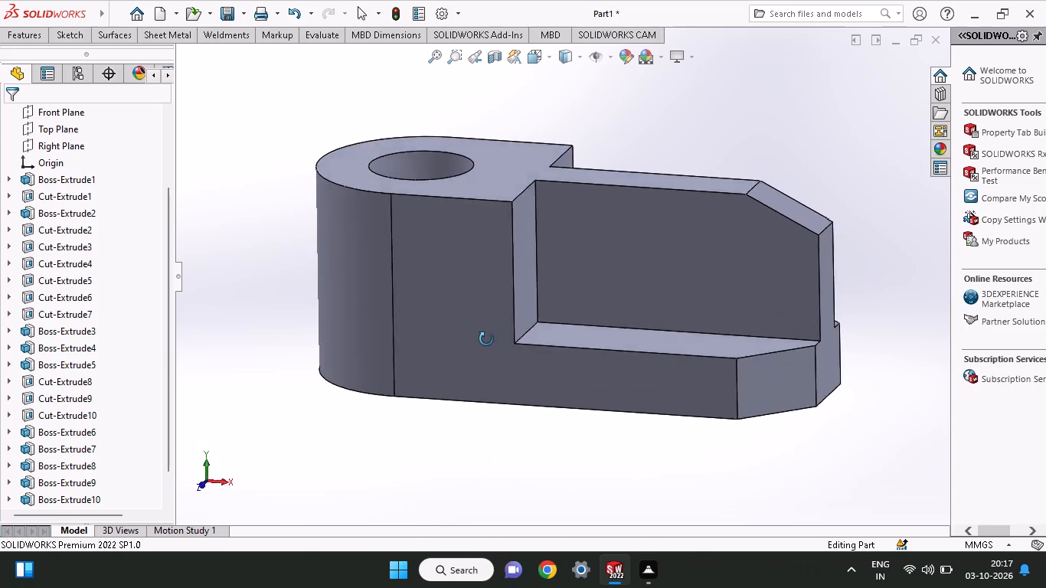
middle_click_drag(486, 339, 481, 292)
left_click(641, 234)
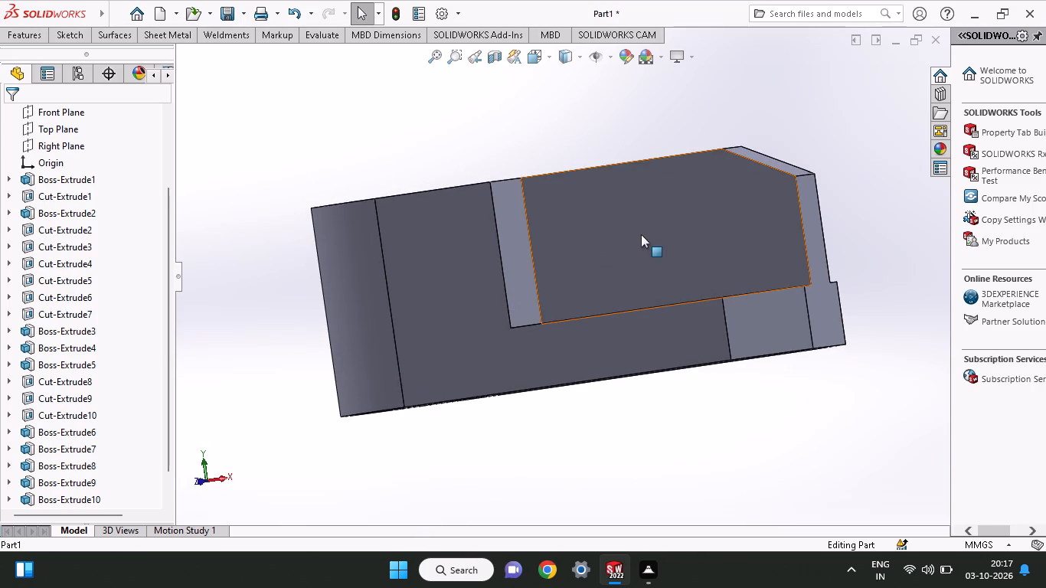
left_click(704, 188)
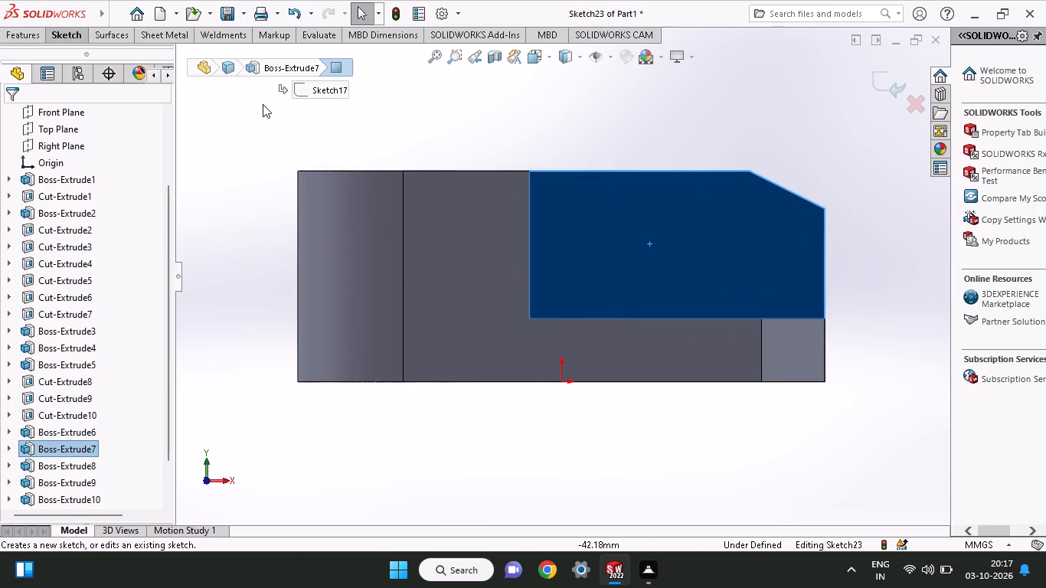
left_click(75, 36)
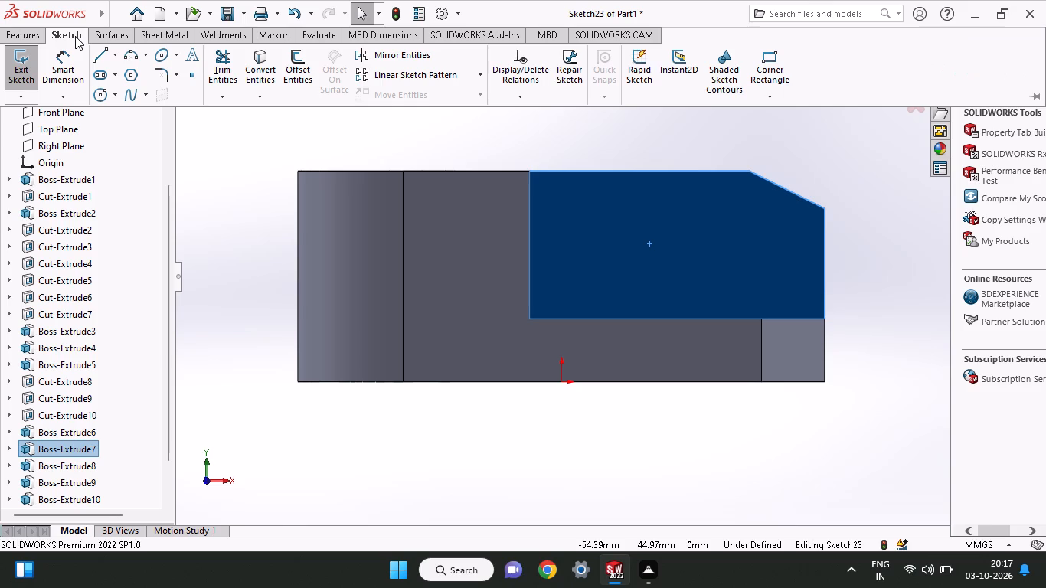
left_click(100, 56)
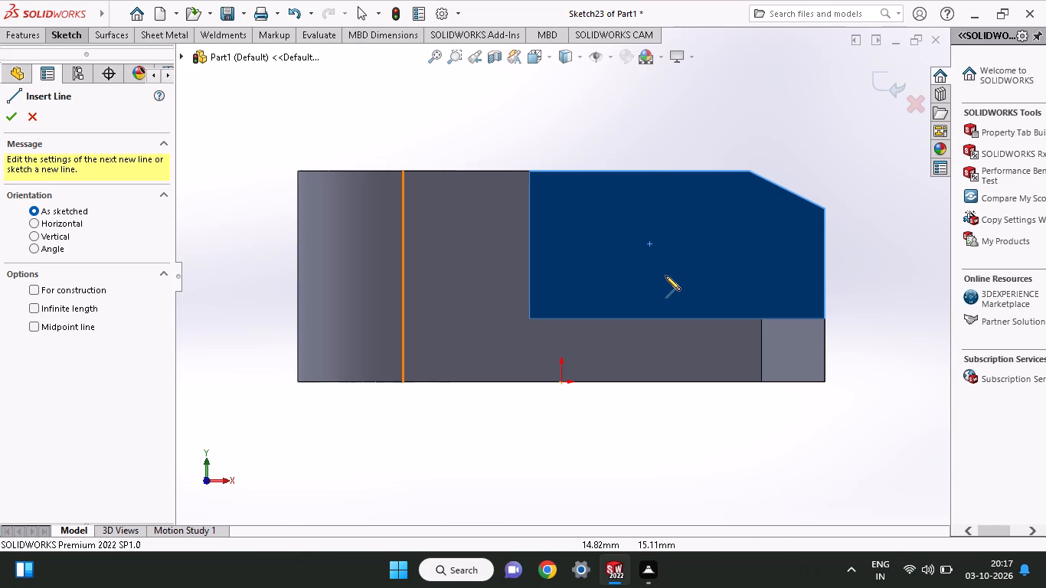
left_click(824, 211)
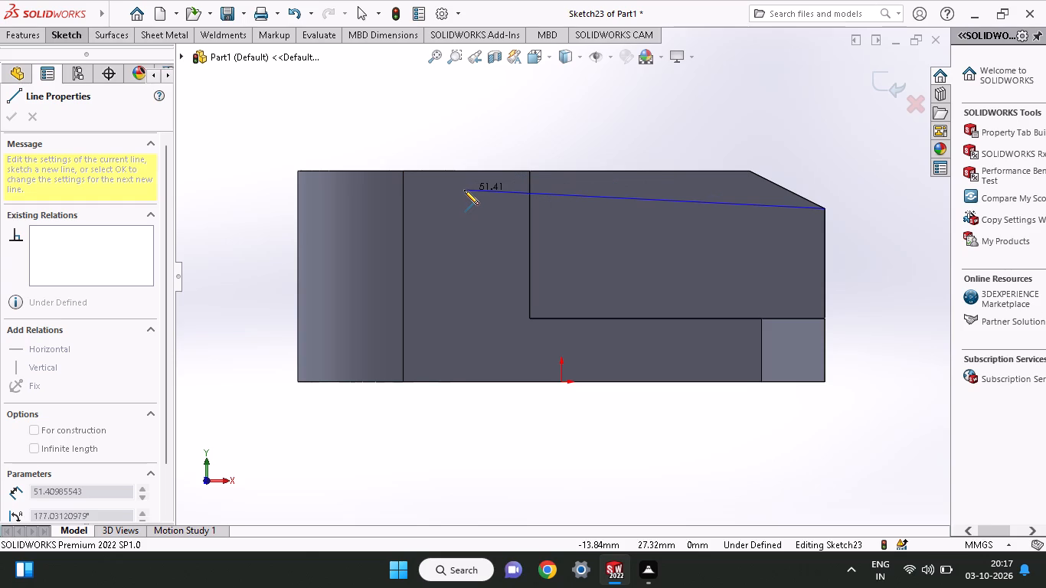
left_click(749, 172)
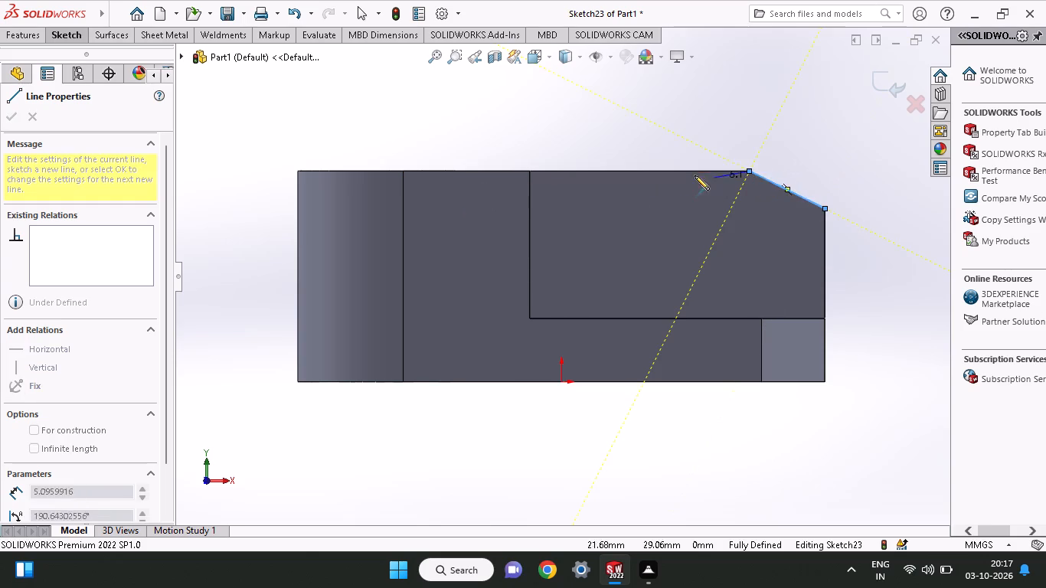
right_click(645, 140)
left_click(663, 153)
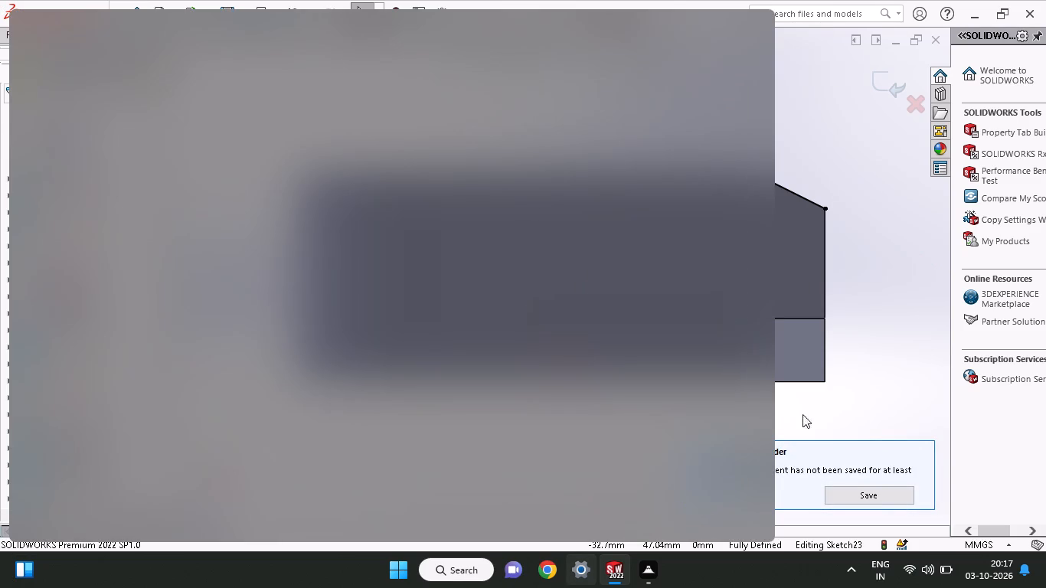
left_click(855, 363)
left_click(855, 363)
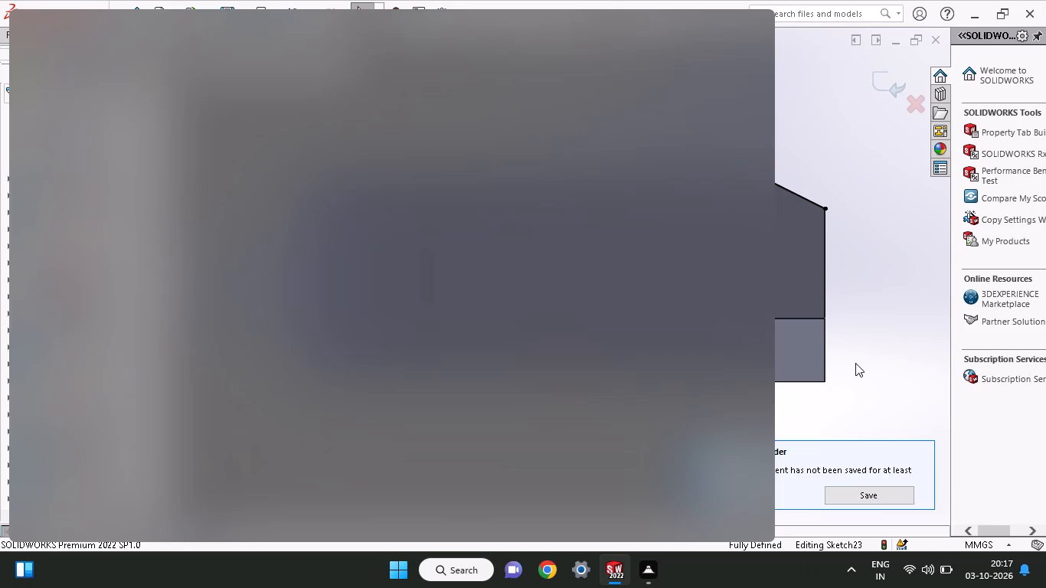
left_click(855, 363)
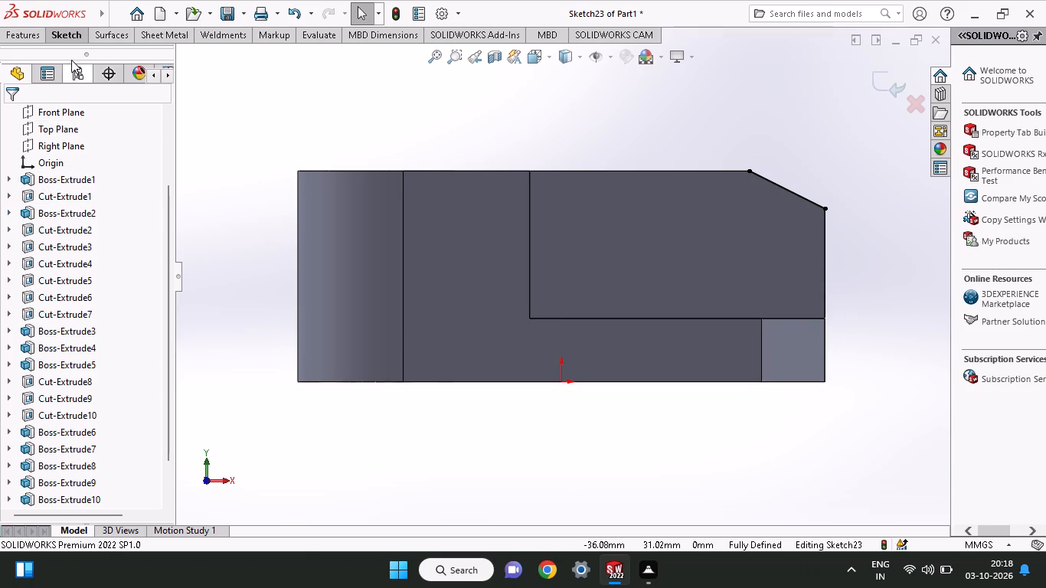
Offset the sloped line 3.50 mm inward onto the rib face, reversing the offset direction.
left_click(69, 36)
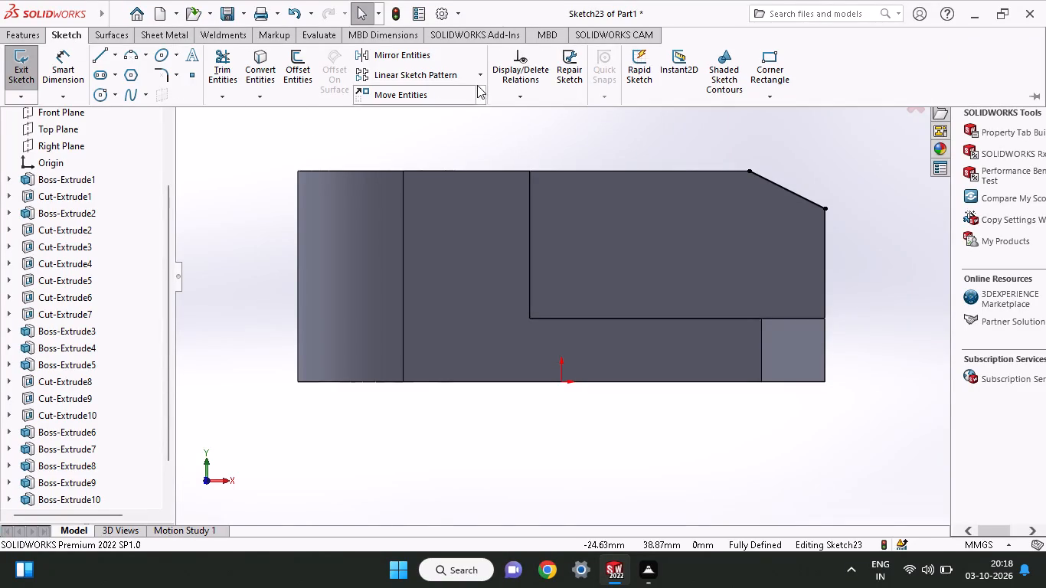
left_click(299, 87)
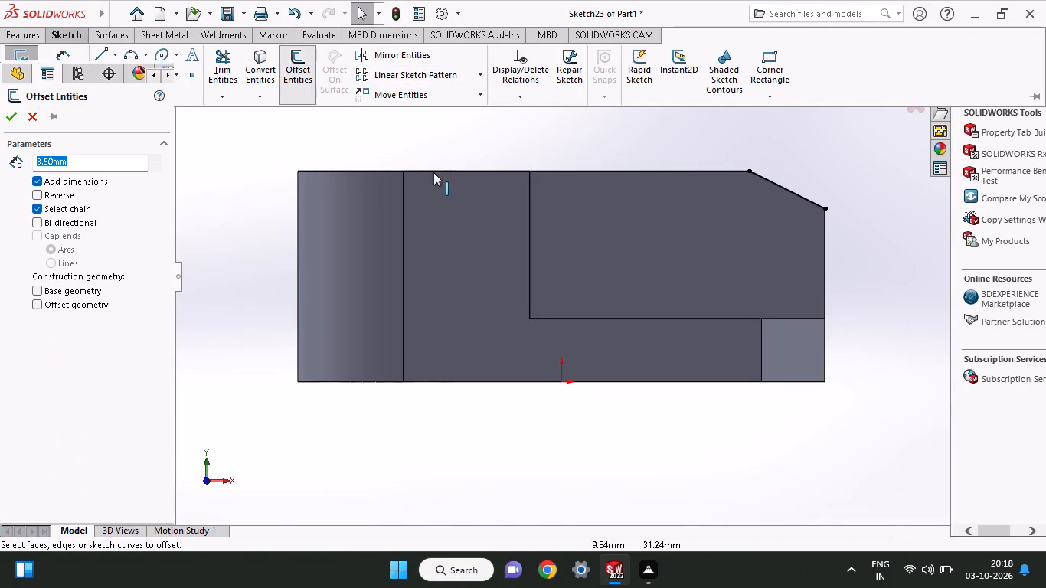
left_click(790, 194)
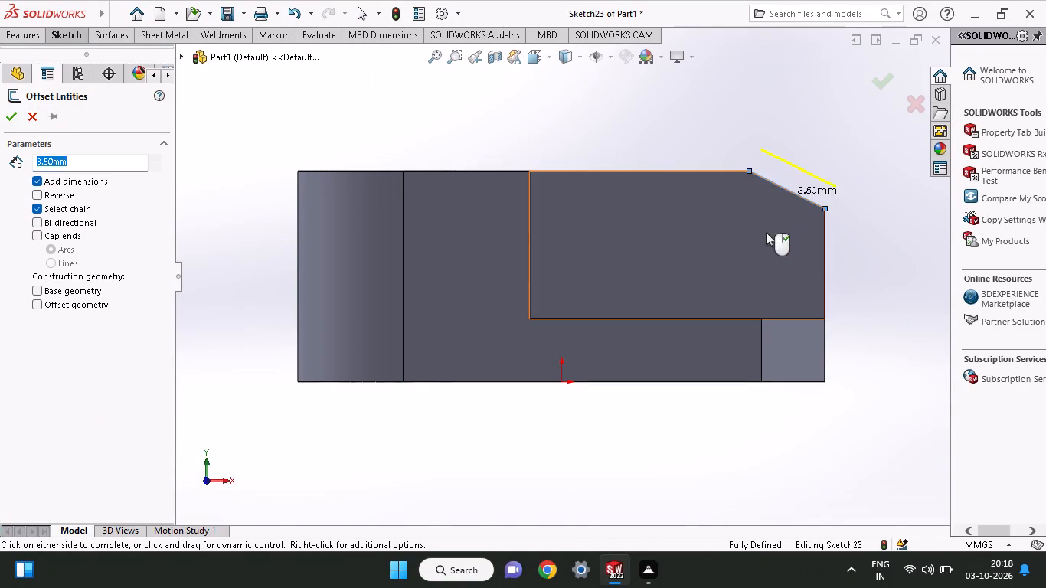
left_click(35, 191)
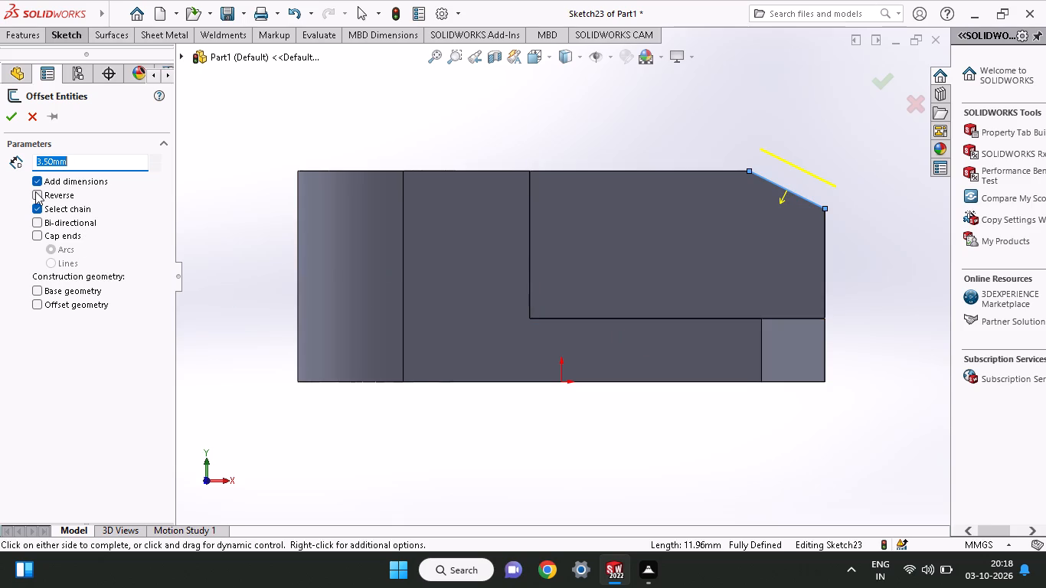
left_click(16, 118)
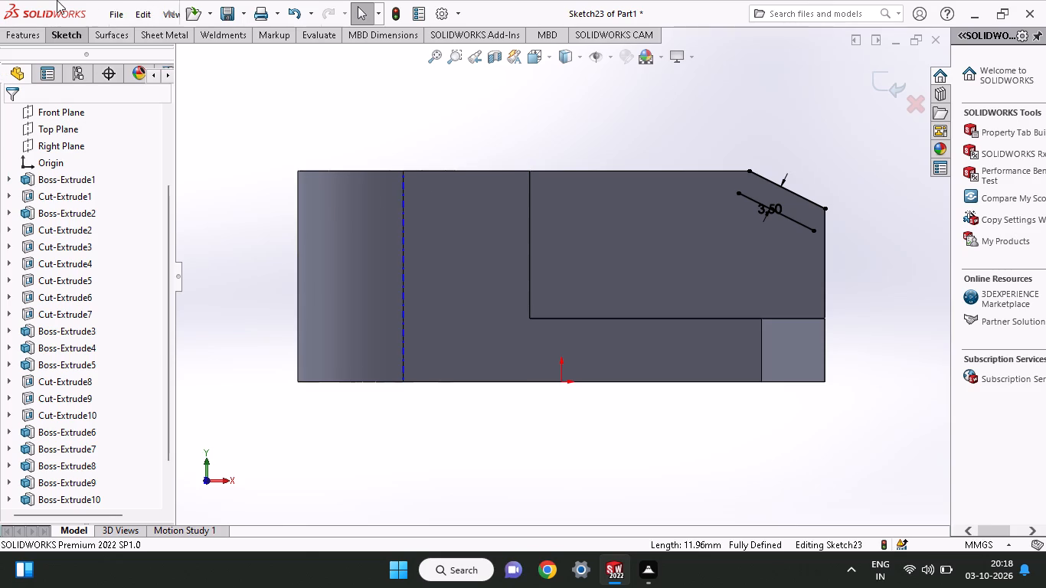
Extend the offset line past the face with collinear lines, about 10 mm at its lower end and about 23 mm at its upper end.
left_click(67, 38)
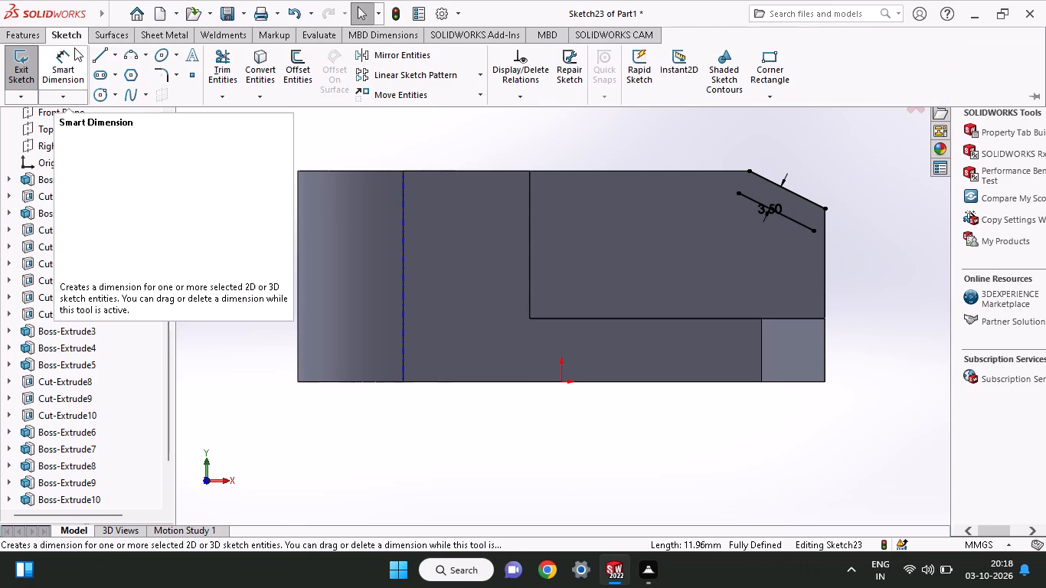
left_click(103, 50)
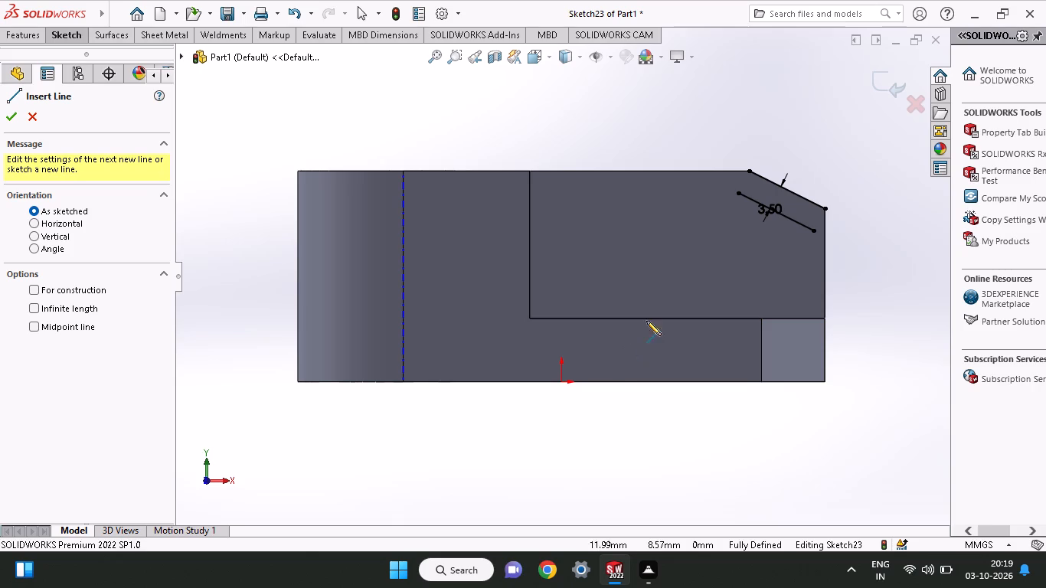
left_click(813, 232)
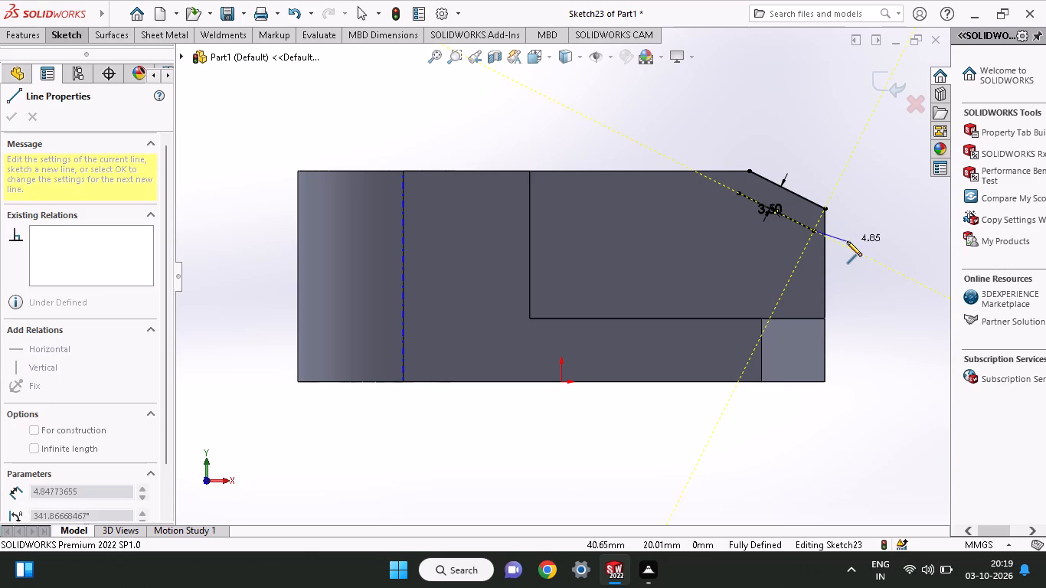
left_click(878, 264)
right_click(878, 203)
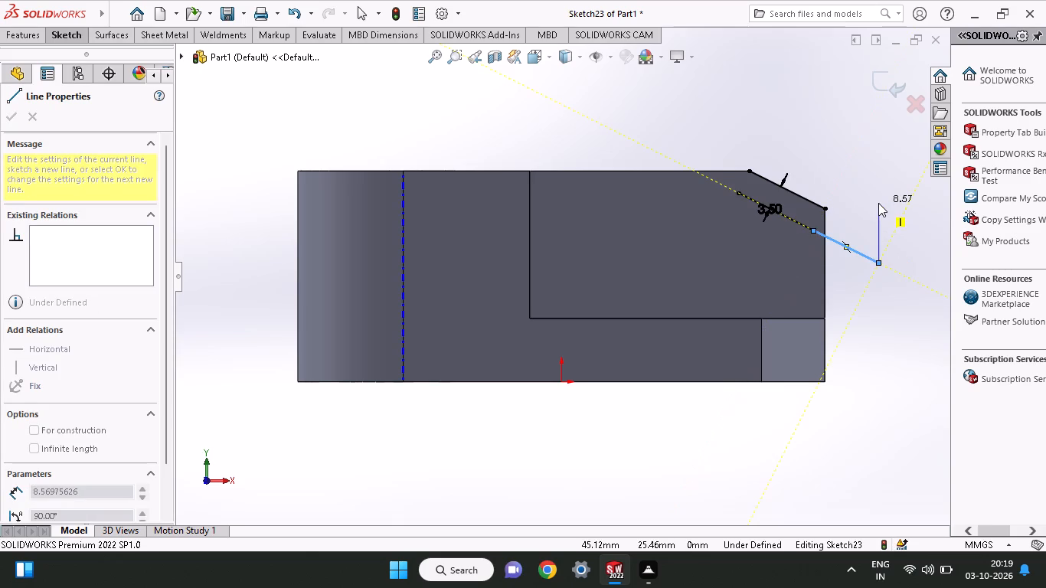
left_click(881, 218)
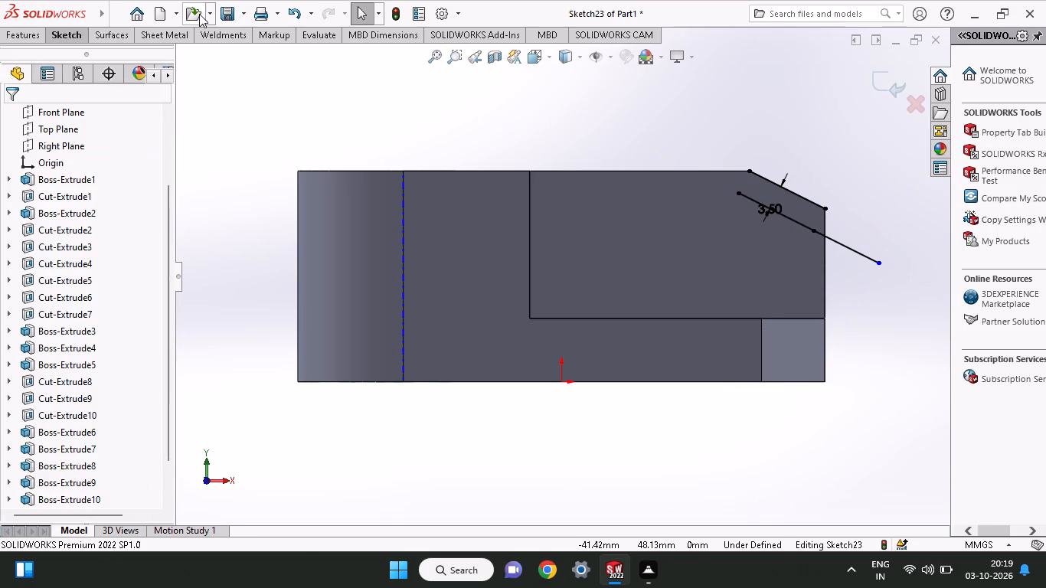
left_click(75, 38)
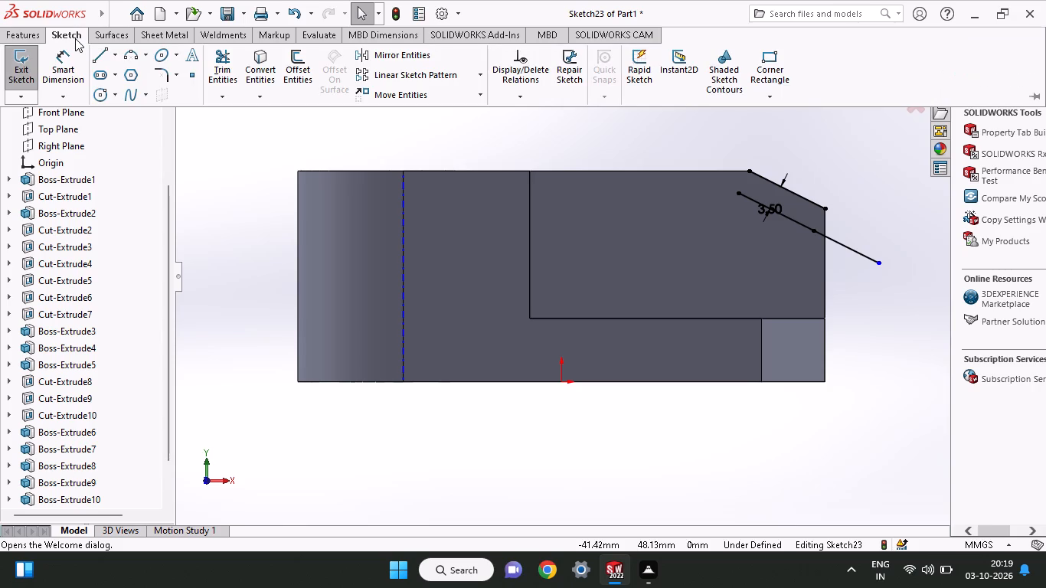
left_click(96, 61)
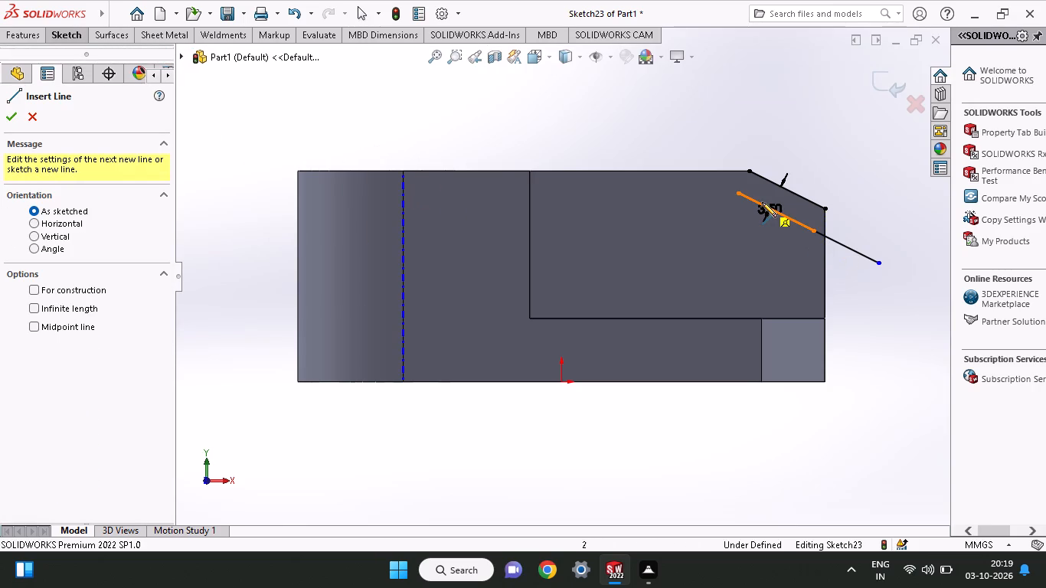
left_click(737, 197)
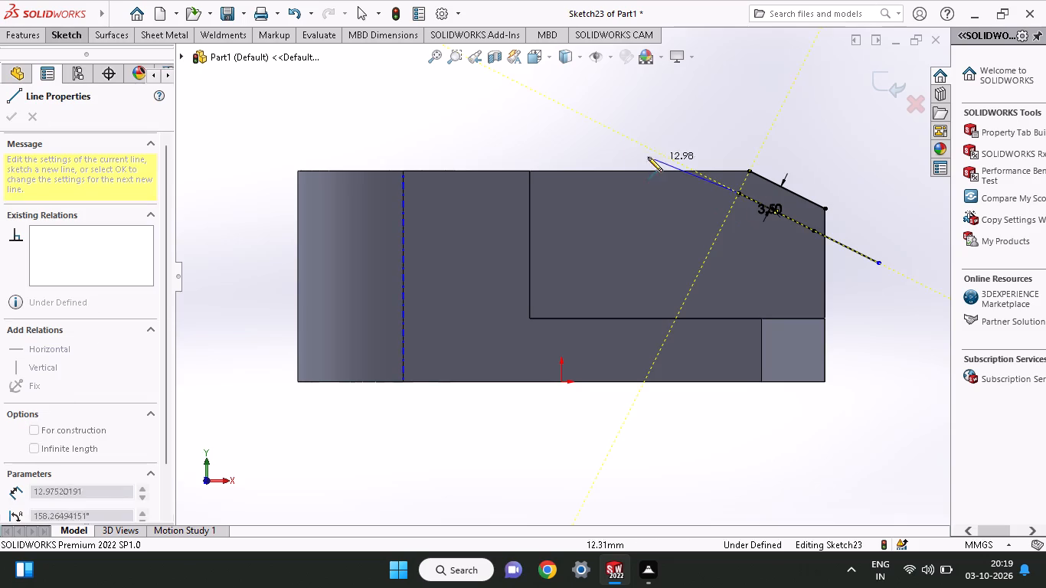
left_click(597, 120)
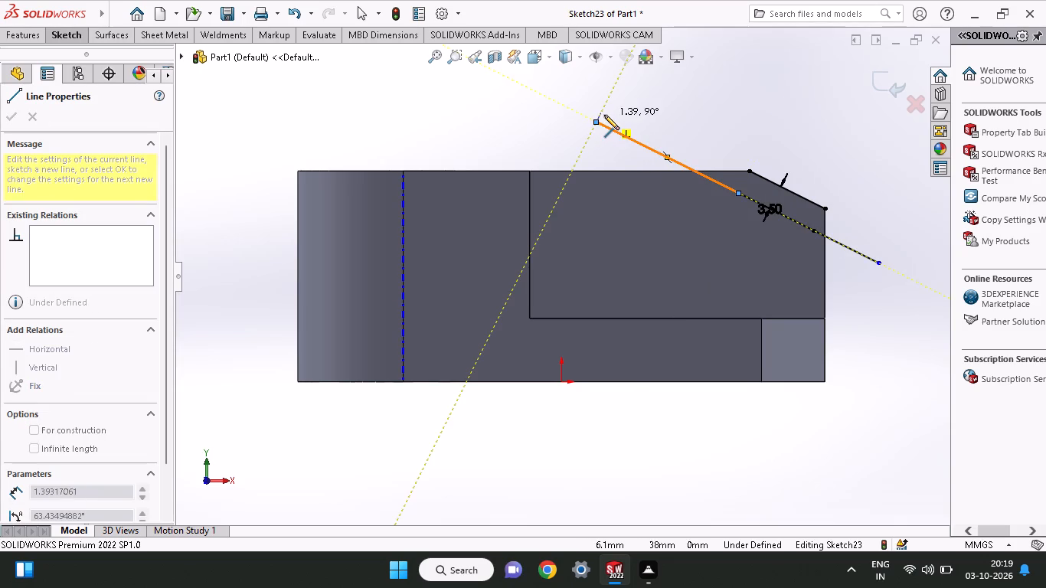
right_click(643, 116)
left_click(669, 133)
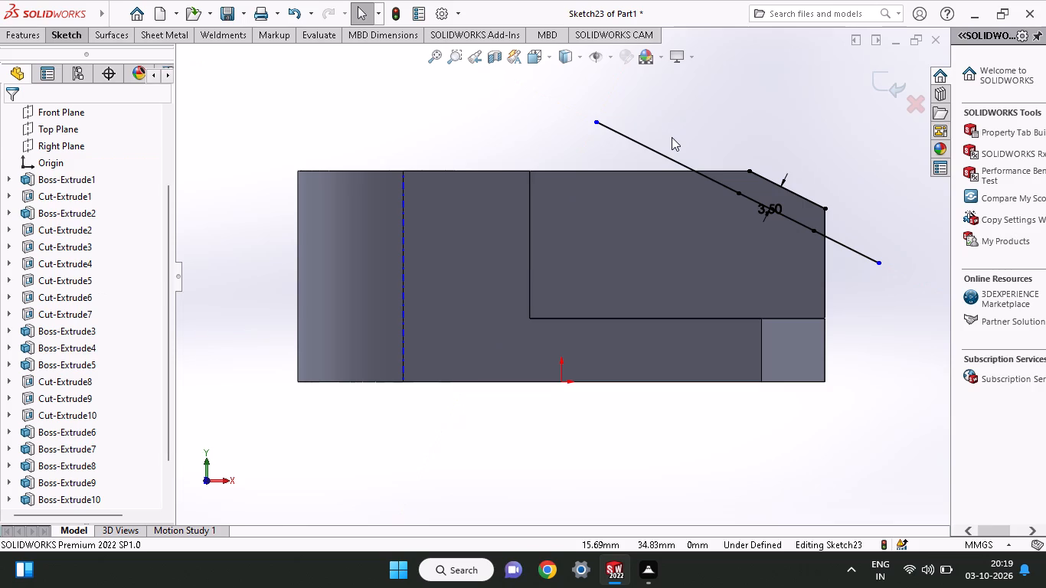
Sketch lines from the slope's two ends along the face's top edge and outer vertical edge, each running past the extended offset line.
left_click(62, 31)
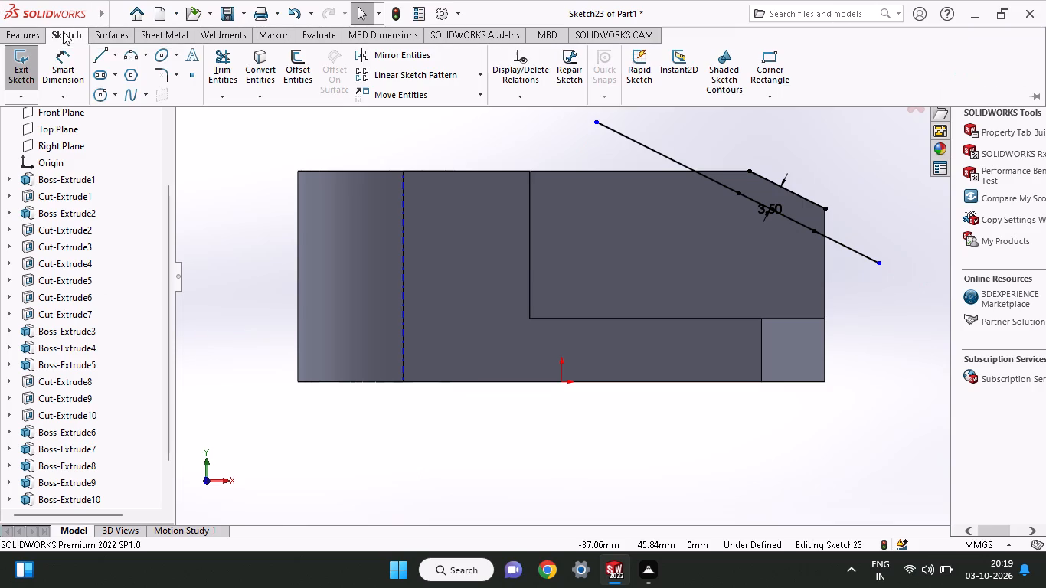
left_click(96, 58)
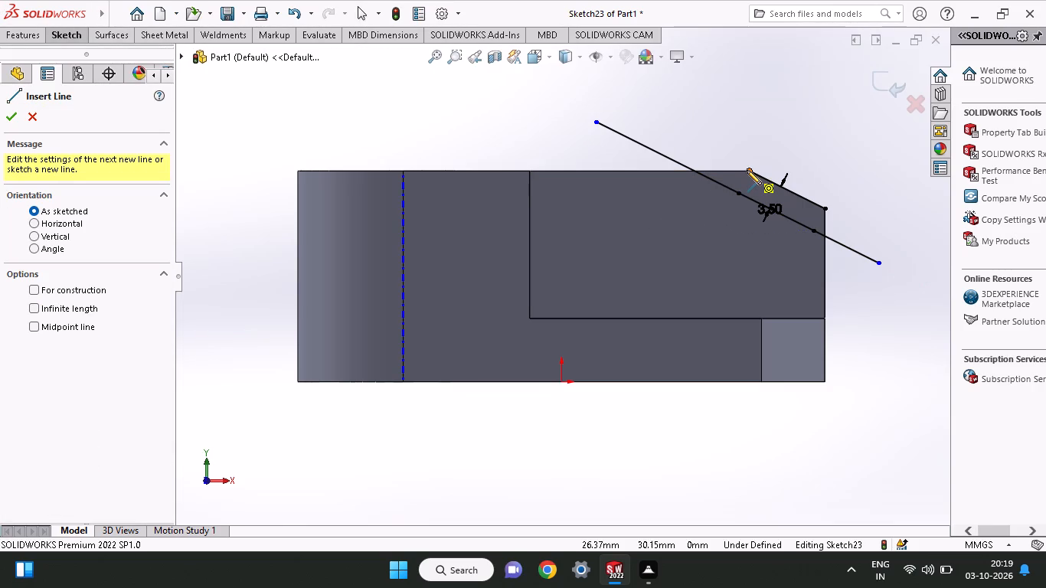
left_click(747, 170)
left_click(672, 175)
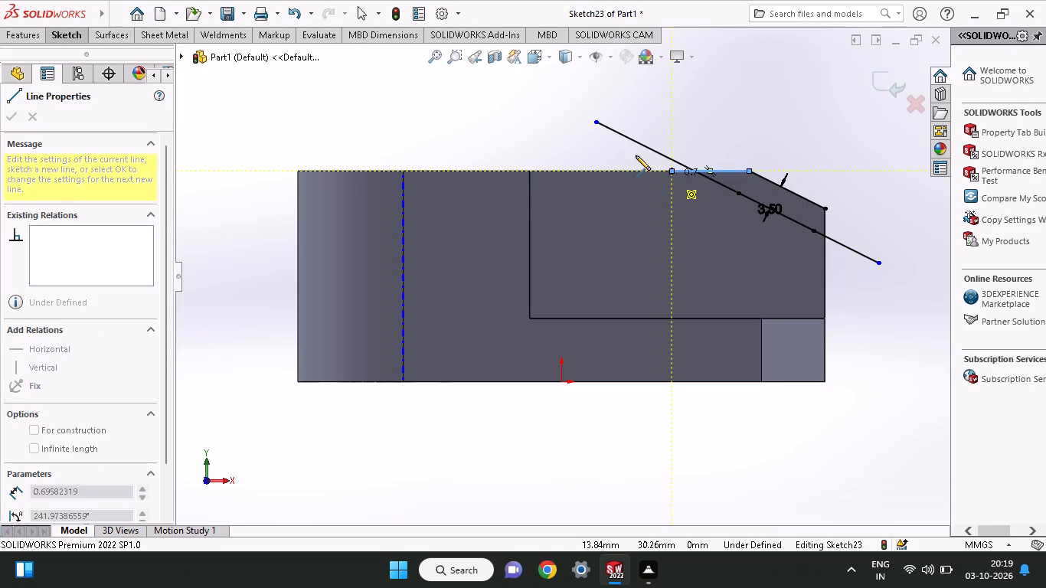
right_click(594, 145)
left_click(603, 152)
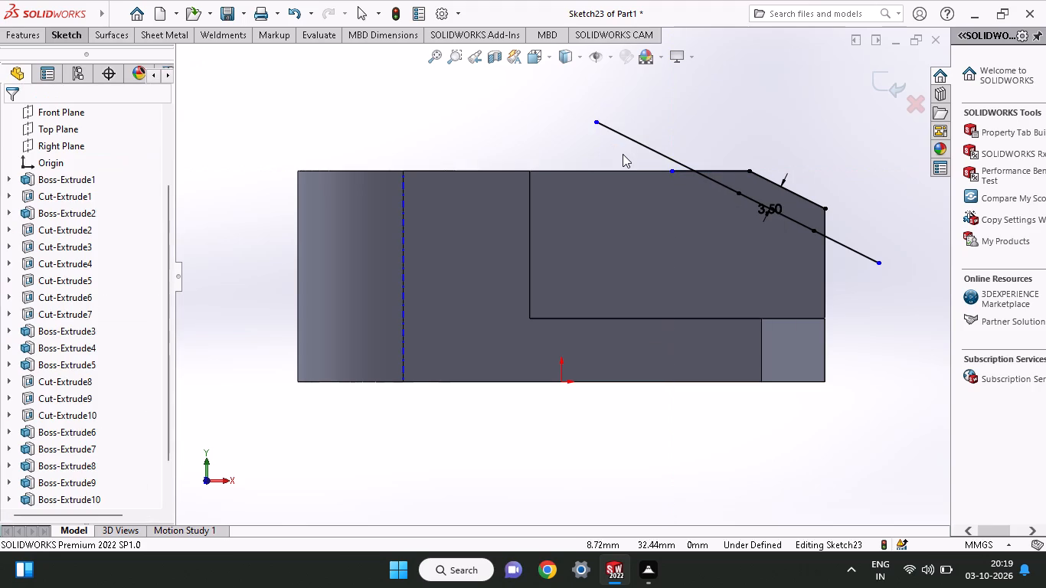
left_click(69, 38)
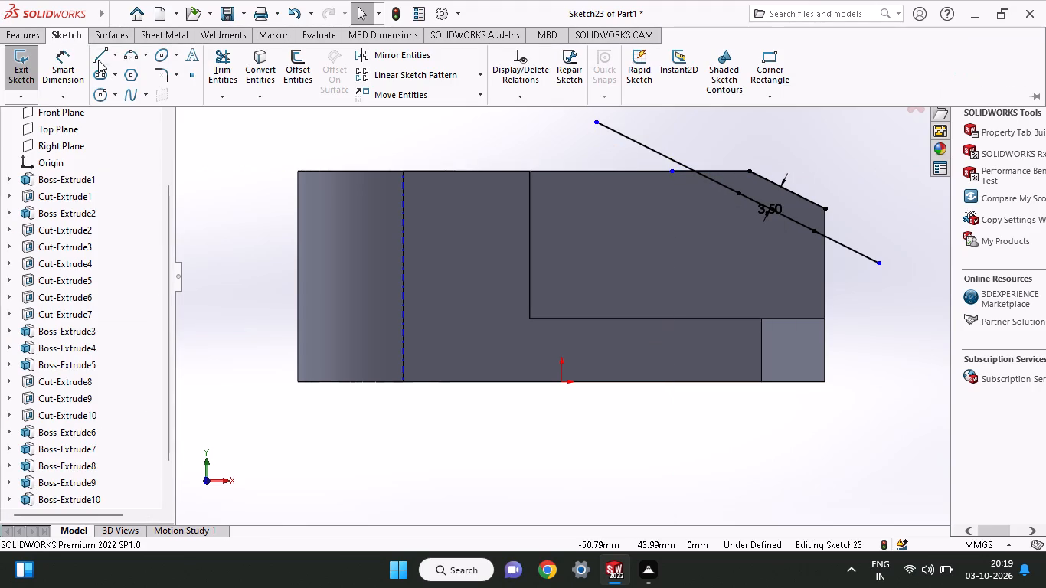
left_click(98, 60)
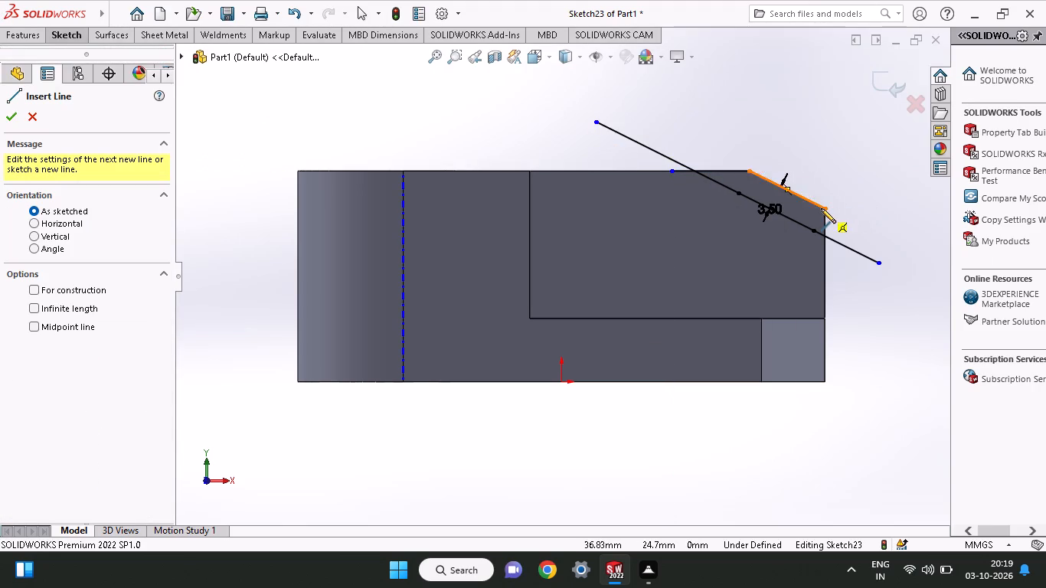
left_click(822, 208)
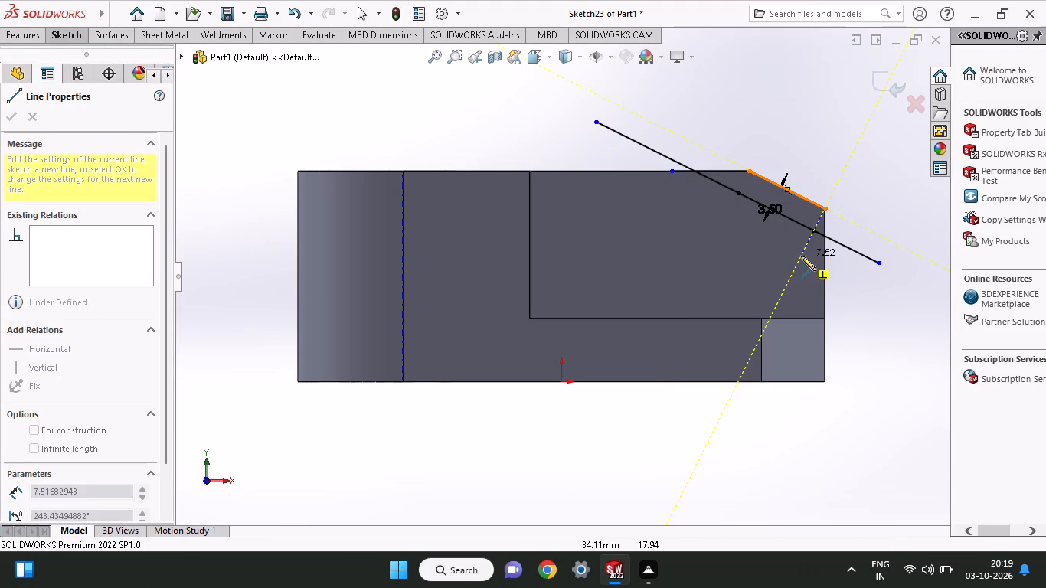
left_click(824, 262)
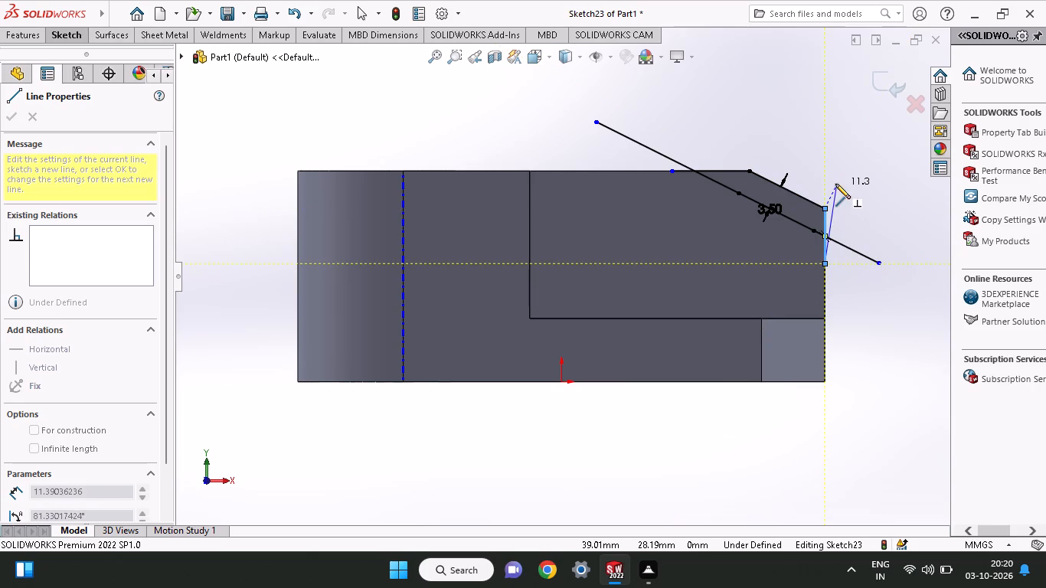
right_click(835, 184)
left_click(859, 197)
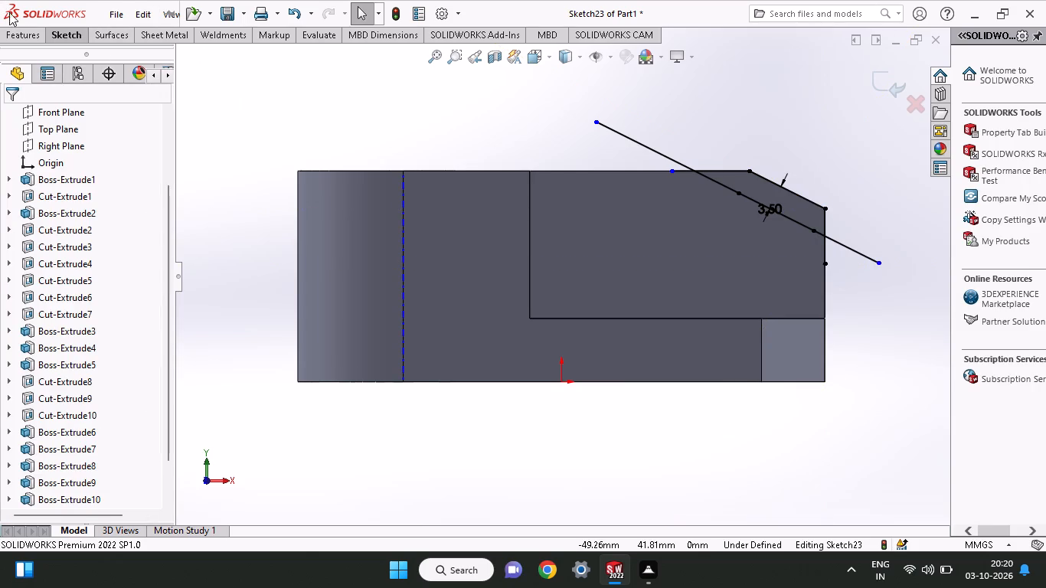
Trim the overhanging ends of the offset line, top-edge line and vertical-edge line to close a strip profile along the rib's slope.
left_click(68, 34)
left_click(219, 56)
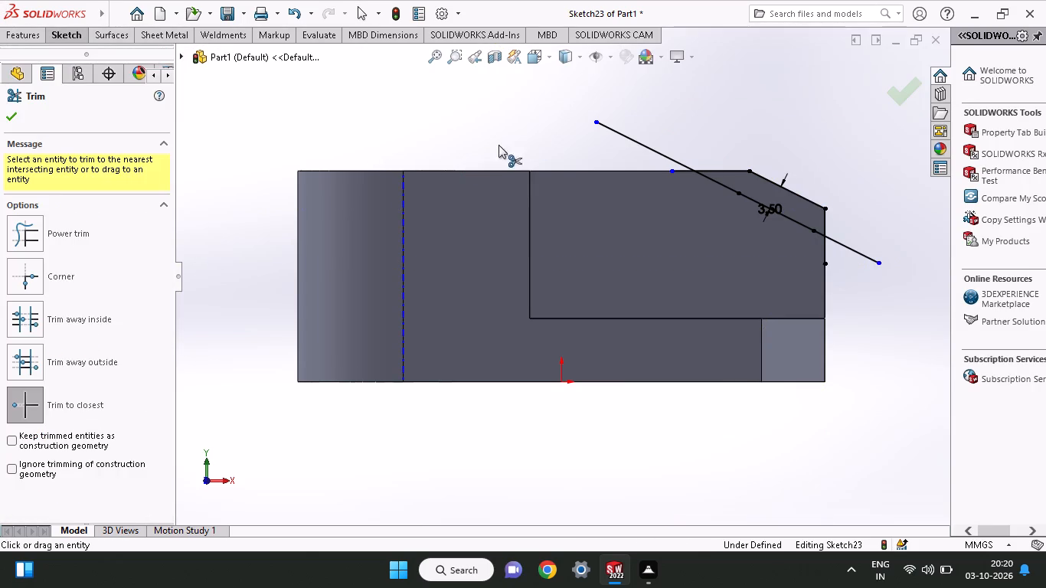
left_click(633, 141)
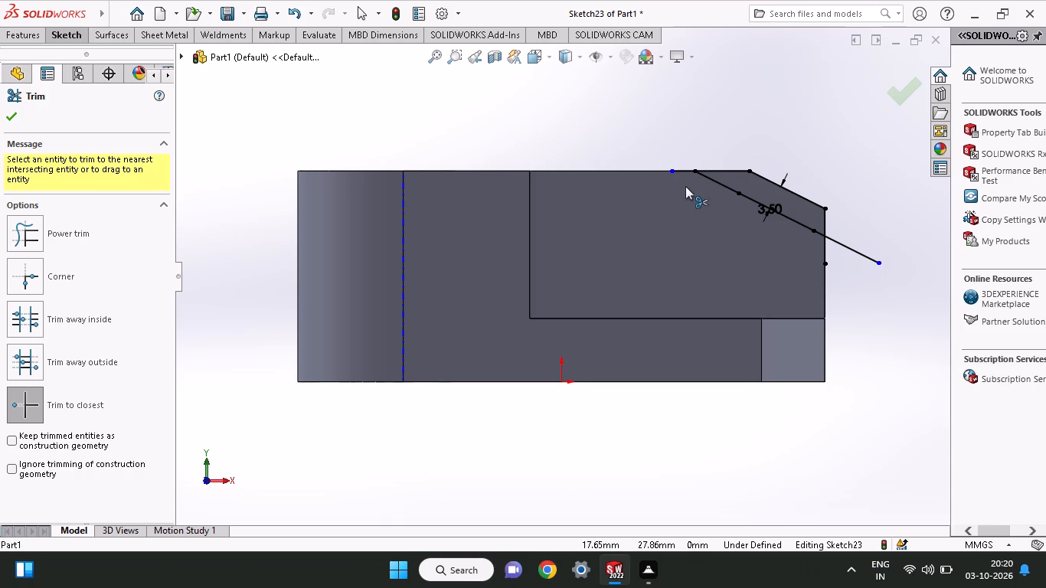
left_click(679, 171)
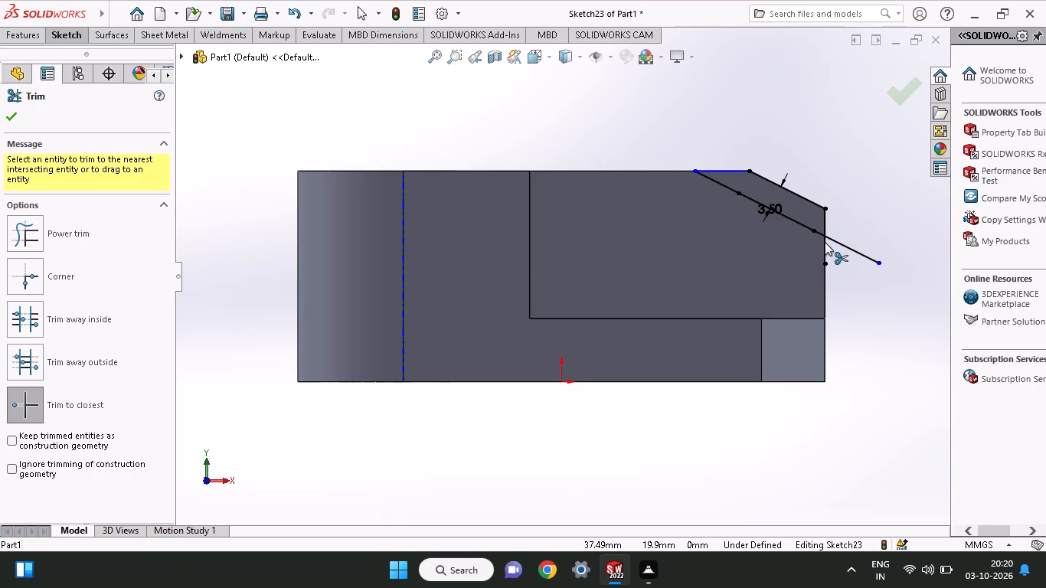
left_click(835, 237)
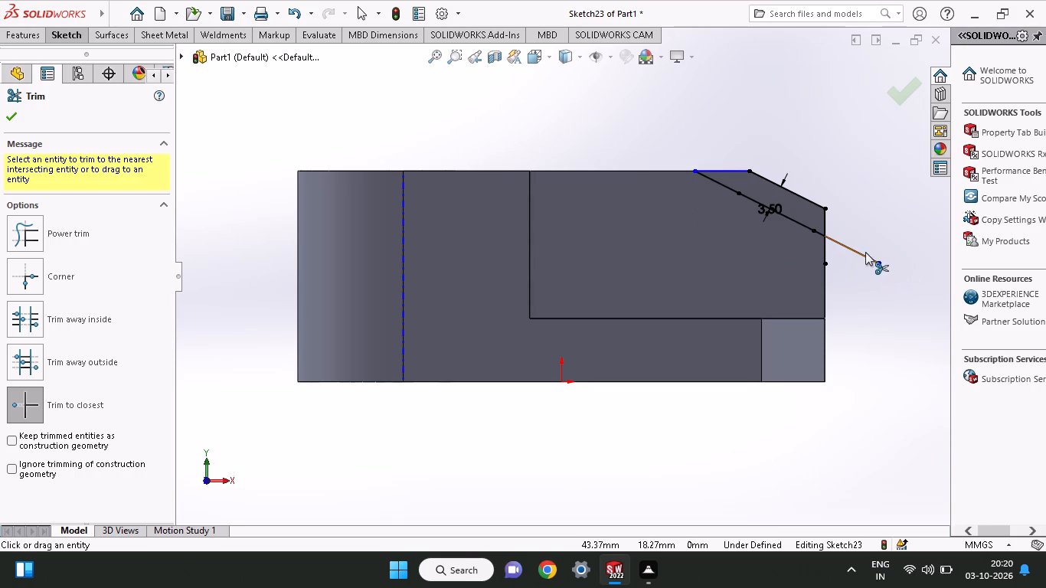
left_click(865, 252)
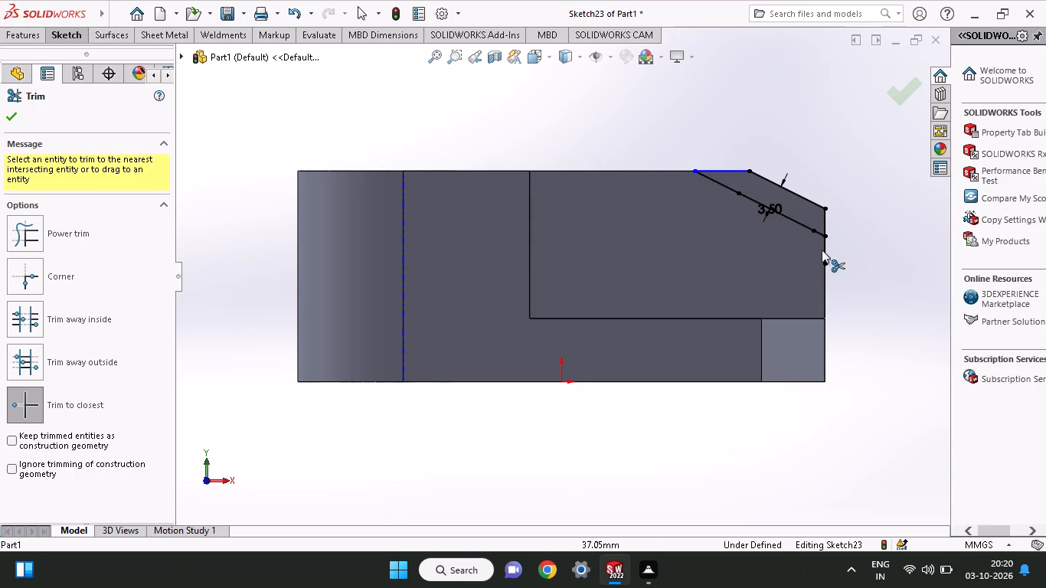
left_click(822, 250)
Cut-extrude the closed strip profile through the rib with a blind depth of 36 mm.
left_click(10, 36)
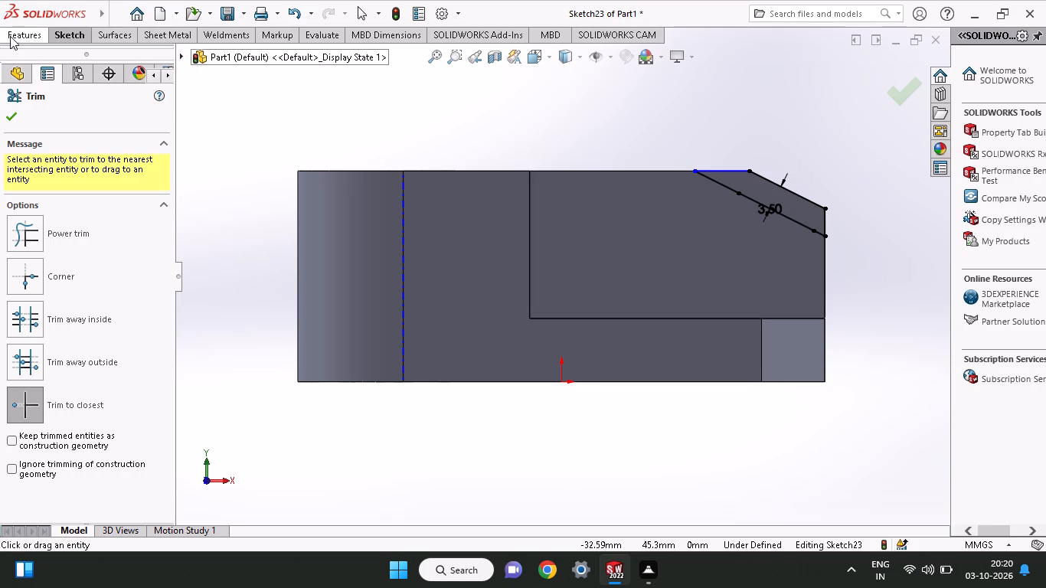
left_click(222, 72)
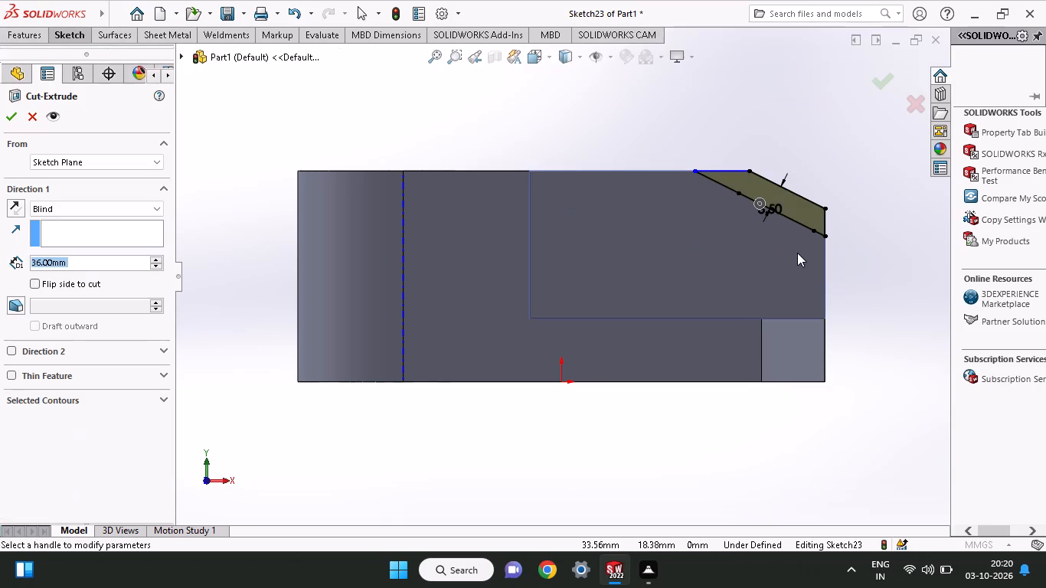
middle_click_drag(797, 253, 704, 318)
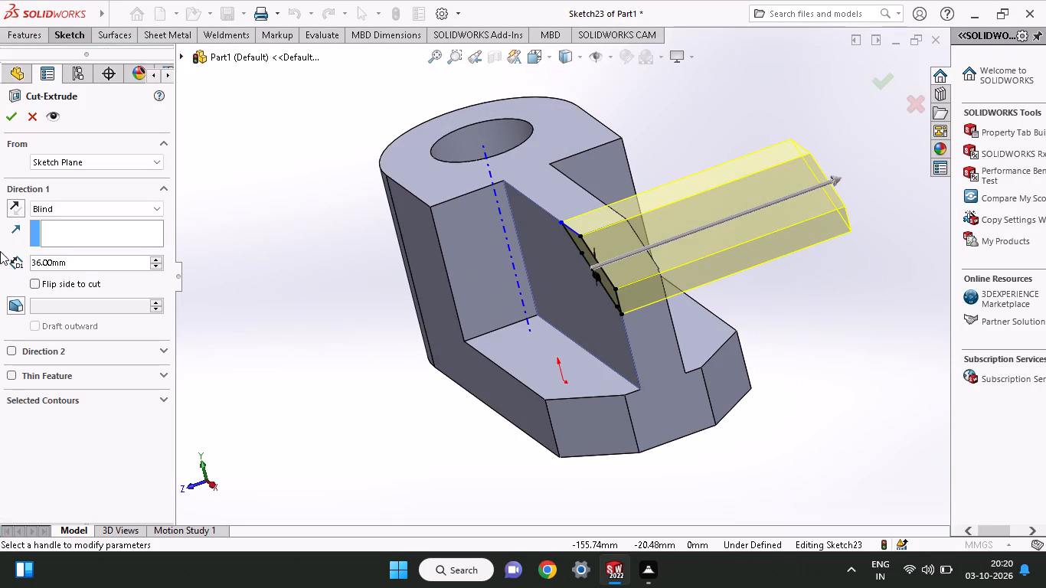
left_click(8, 119)
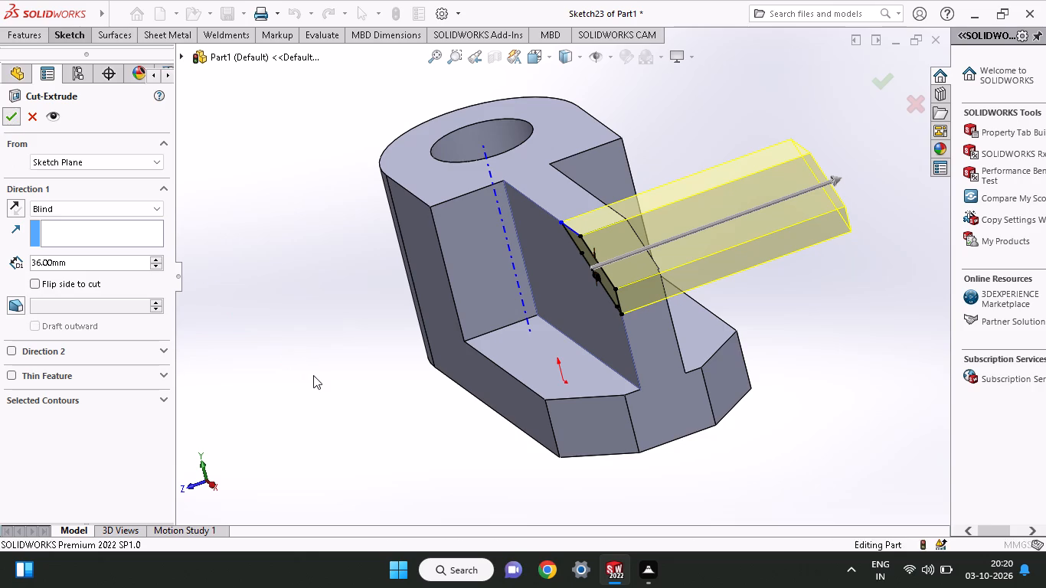
middle_click_drag(313, 375, 426, 341)
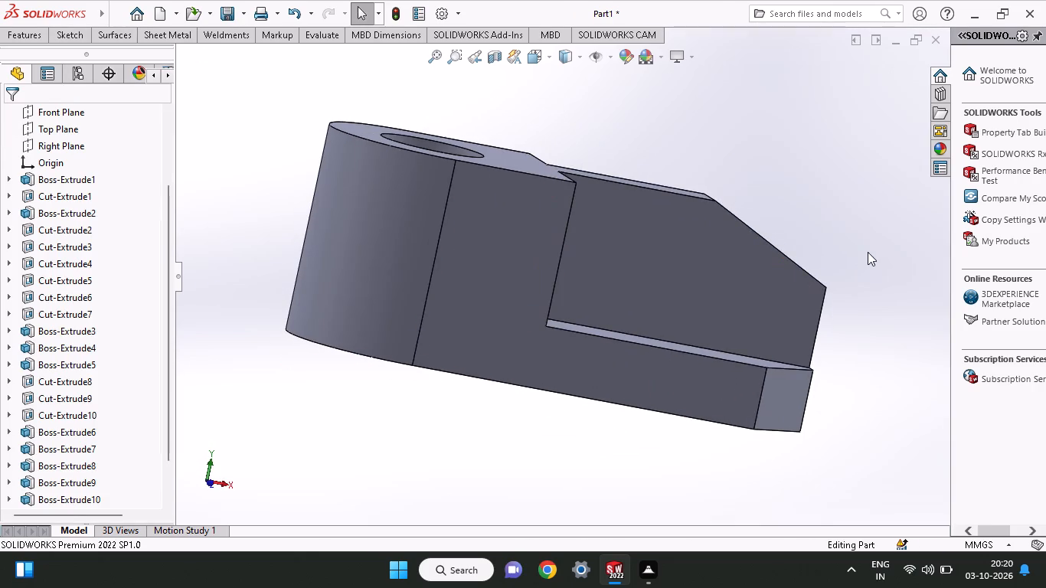
middle_click_drag(868, 252, 784, 249)
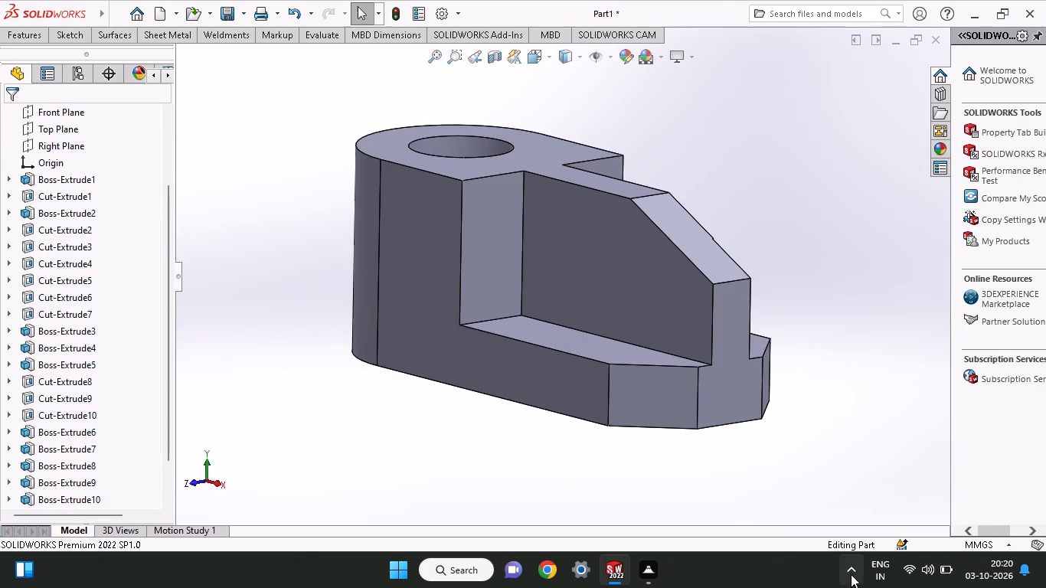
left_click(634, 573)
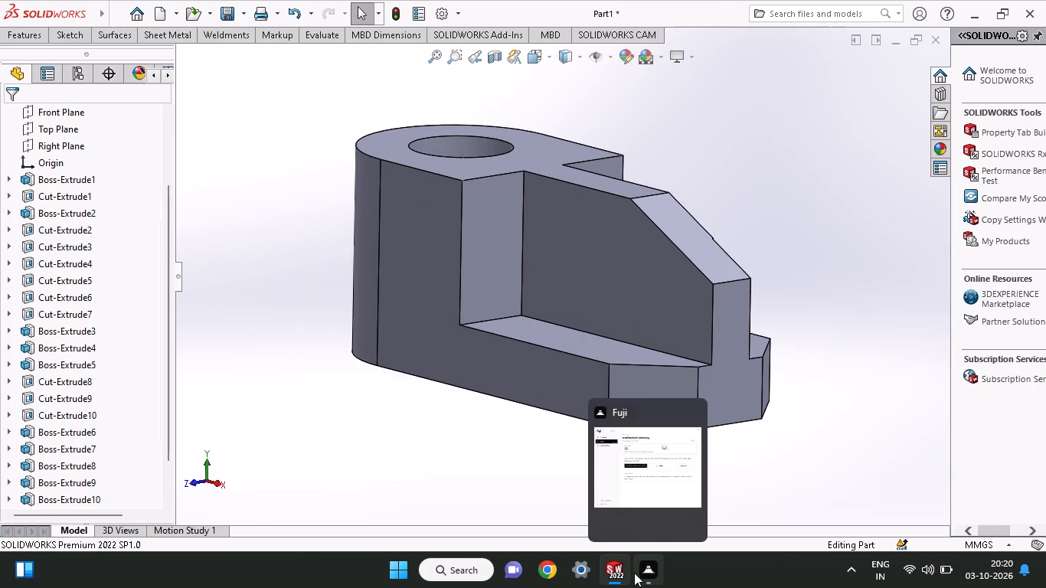
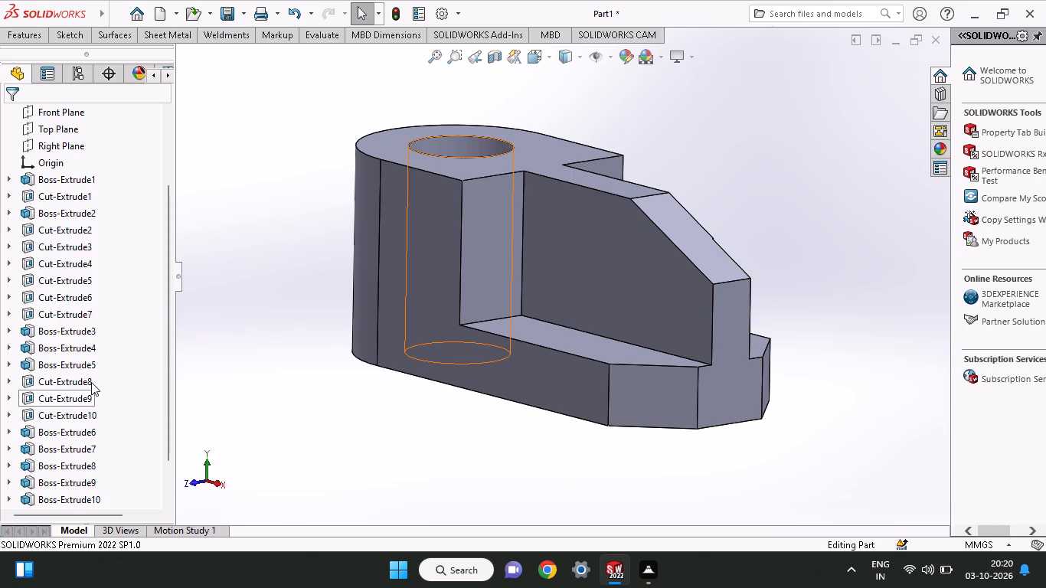
Start a sketch on the rib's large flat side face, the one bounded by the sloped corner.
middle_click_drag(116, 378, 121, 343)
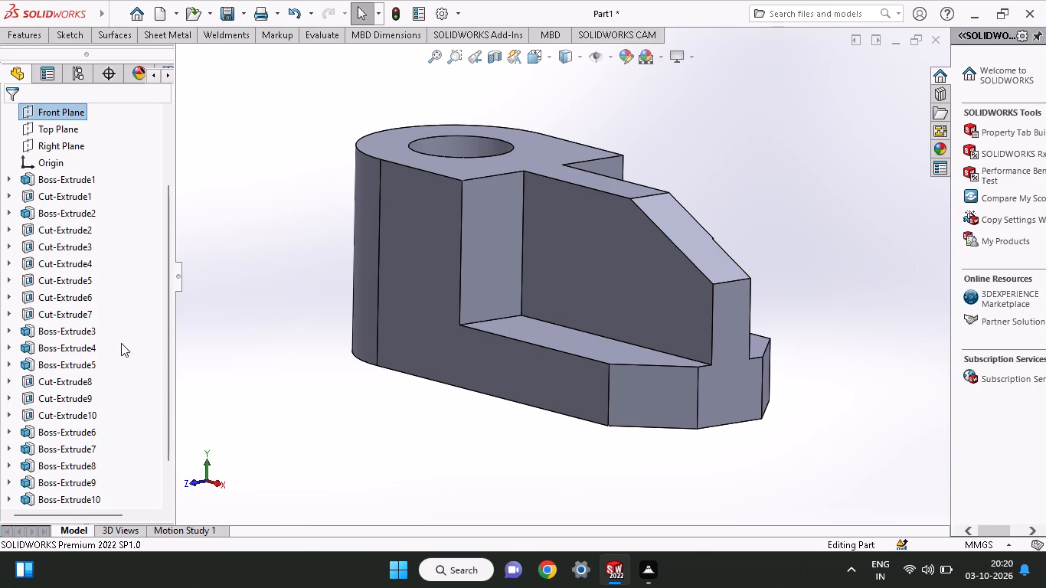
middle_click_drag(121, 343, 126, 325)
middle_click_drag(257, 446, 327, 383)
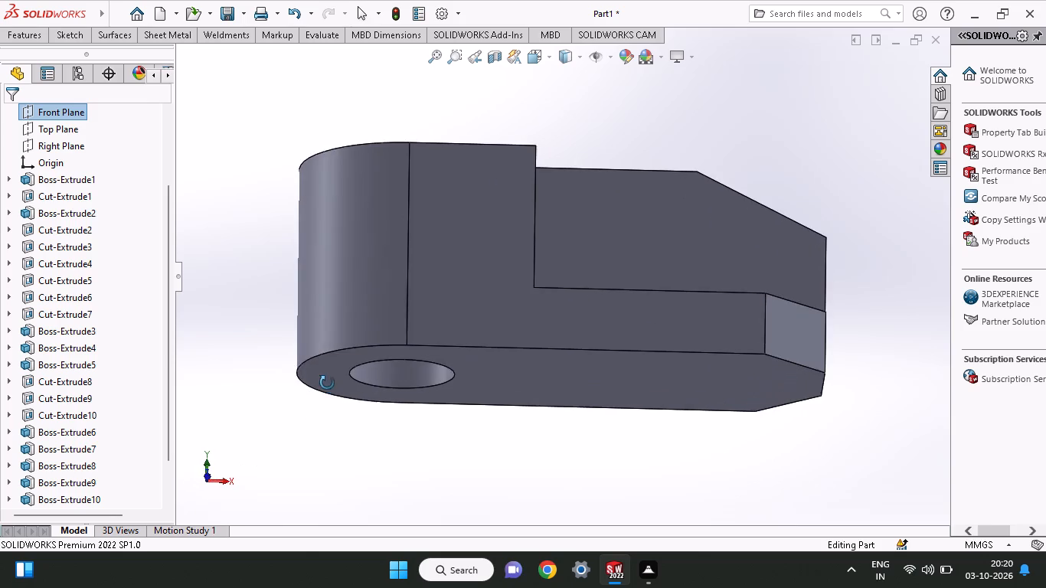
middle_click_drag(327, 383, 315, 443)
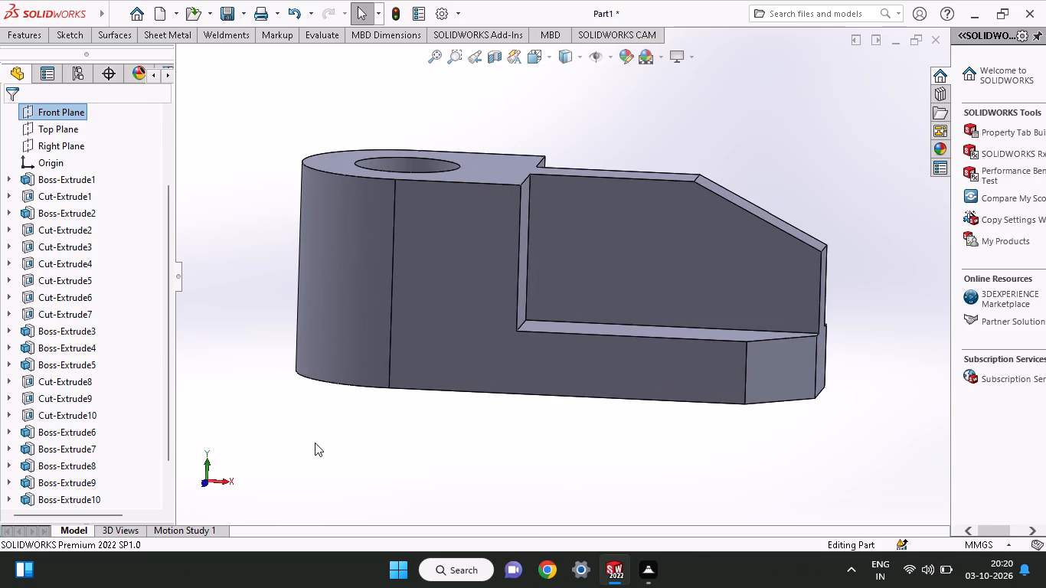
left_click(688, 281)
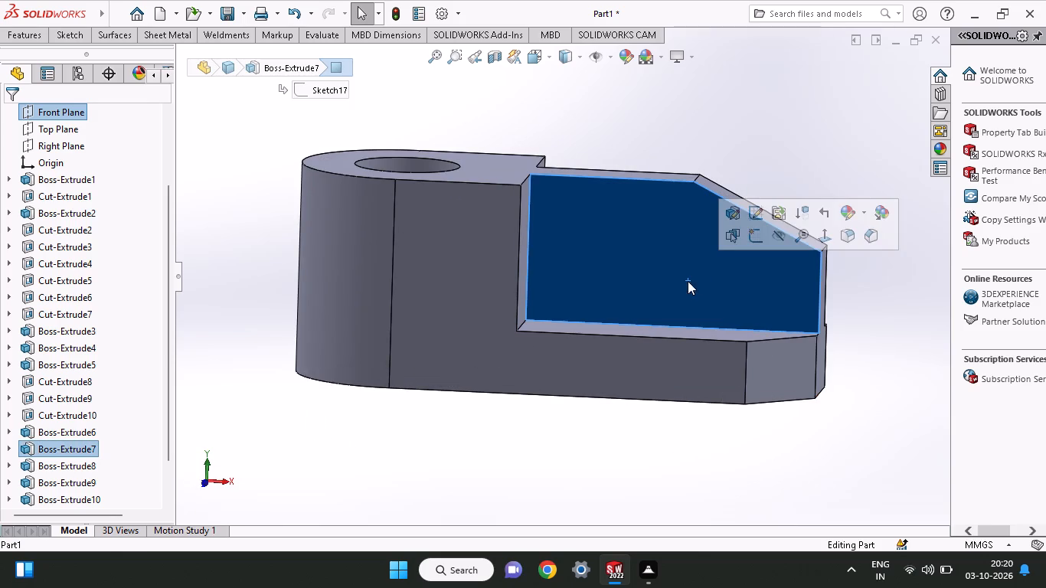
left_click(757, 238)
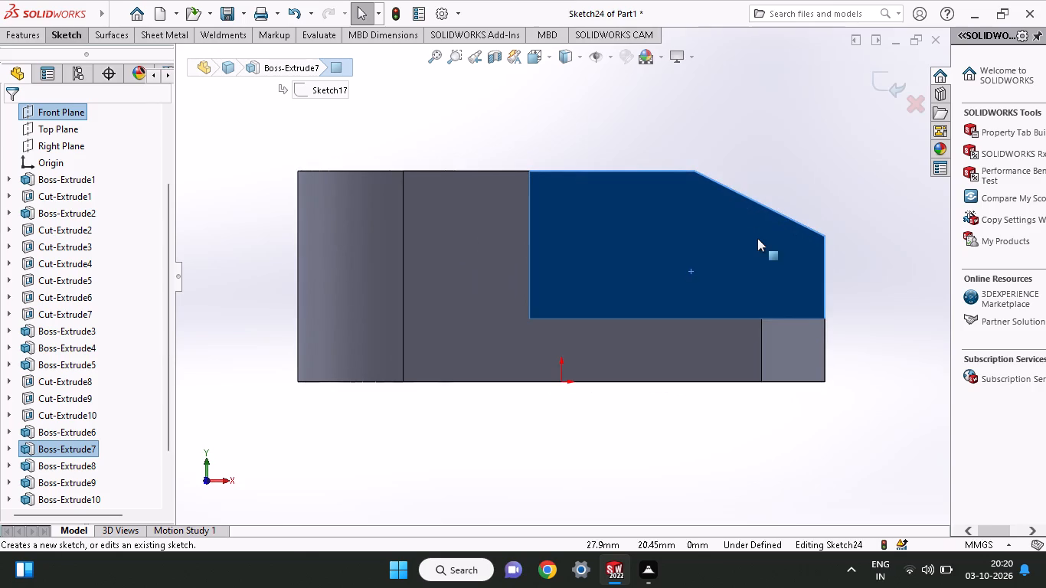
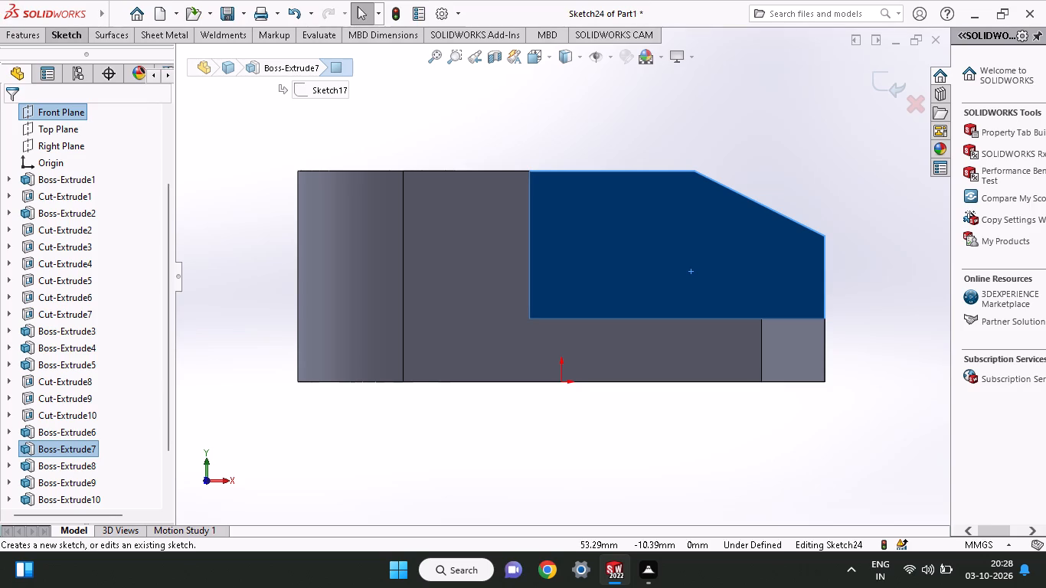
Sketch a line about 20.7 mm long along the full sloped edge of the rib's side face.
left_click(62, 27)
left_click(108, 58)
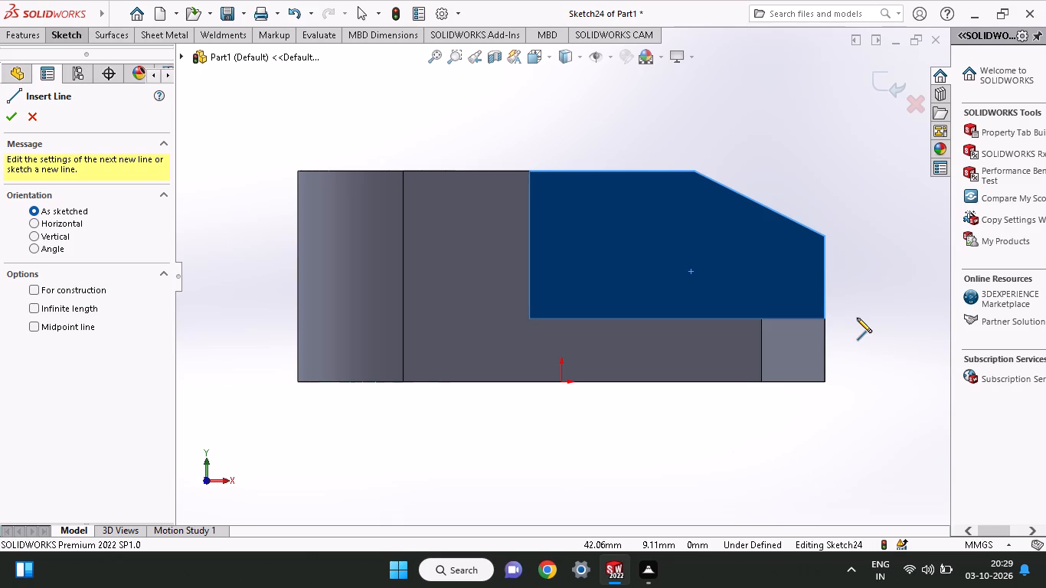
left_click(825, 236)
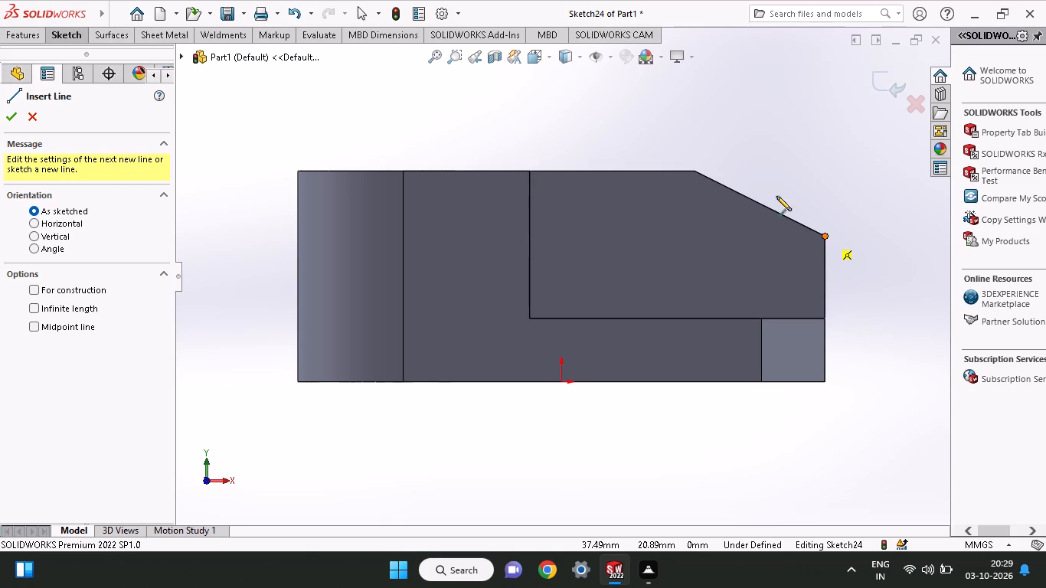
left_click(691, 172)
right_click(687, 114)
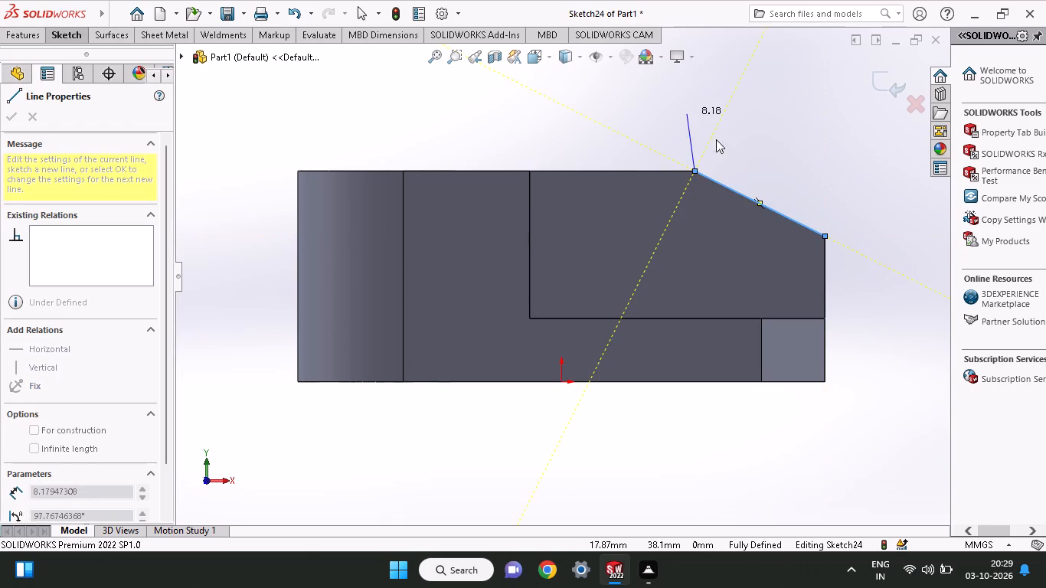
left_click(716, 134)
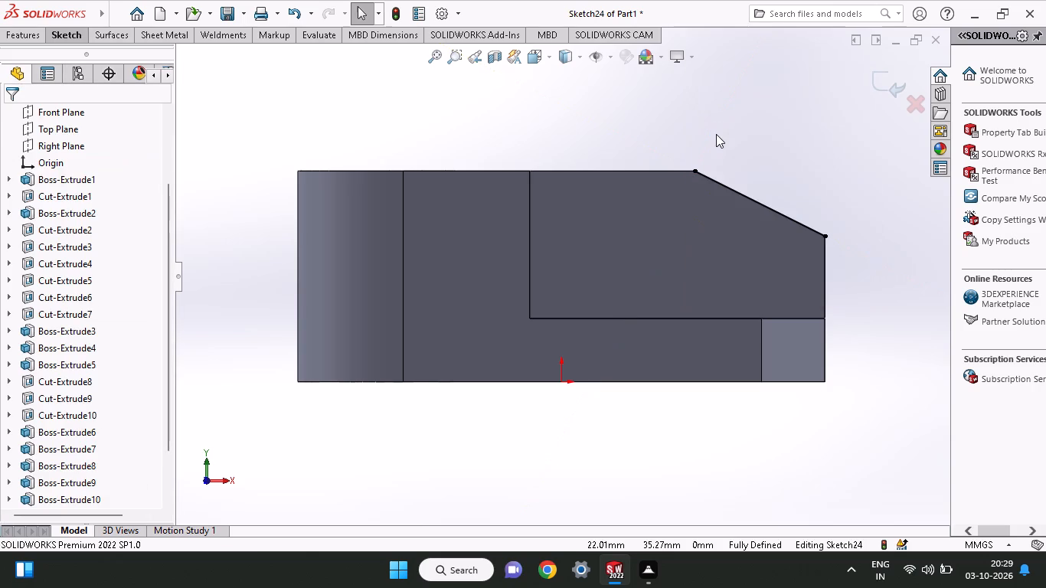
Offset the sloped line 3.5 mm inward, reversed to lie inside the rib face.
left_click(54, 36)
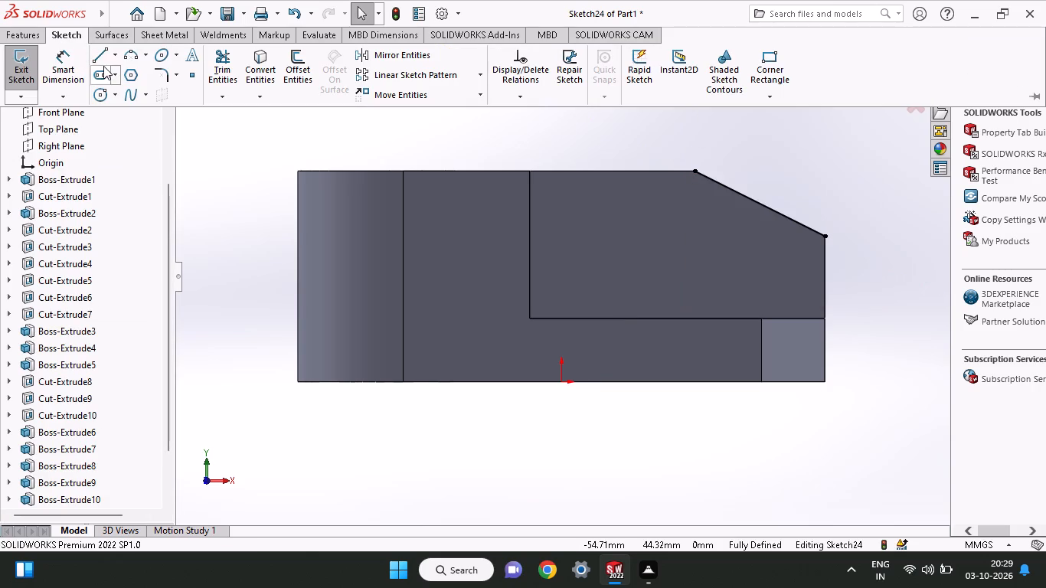
left_click(294, 53)
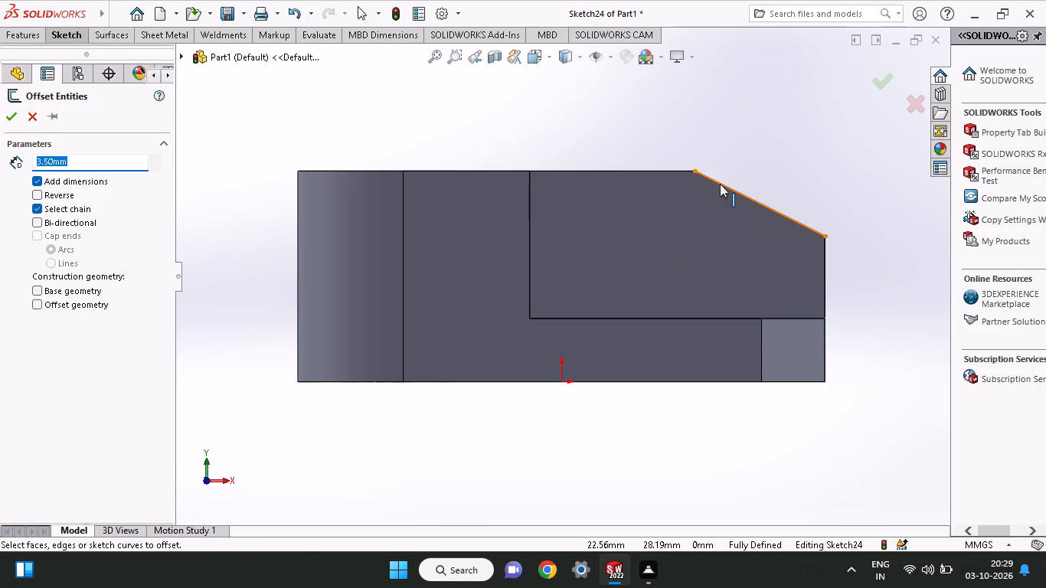
left_click(720, 184)
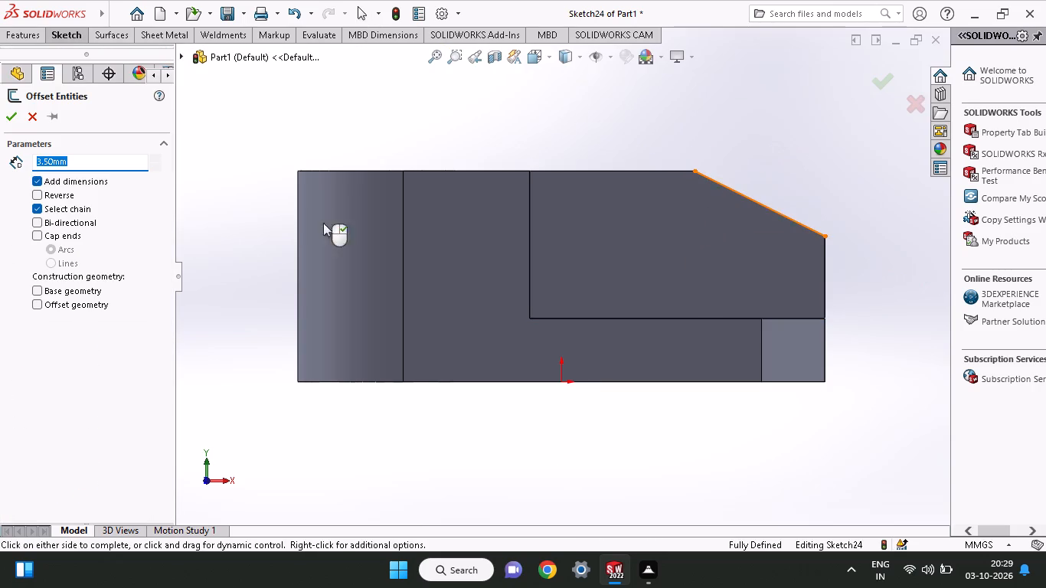
left_click(35, 190)
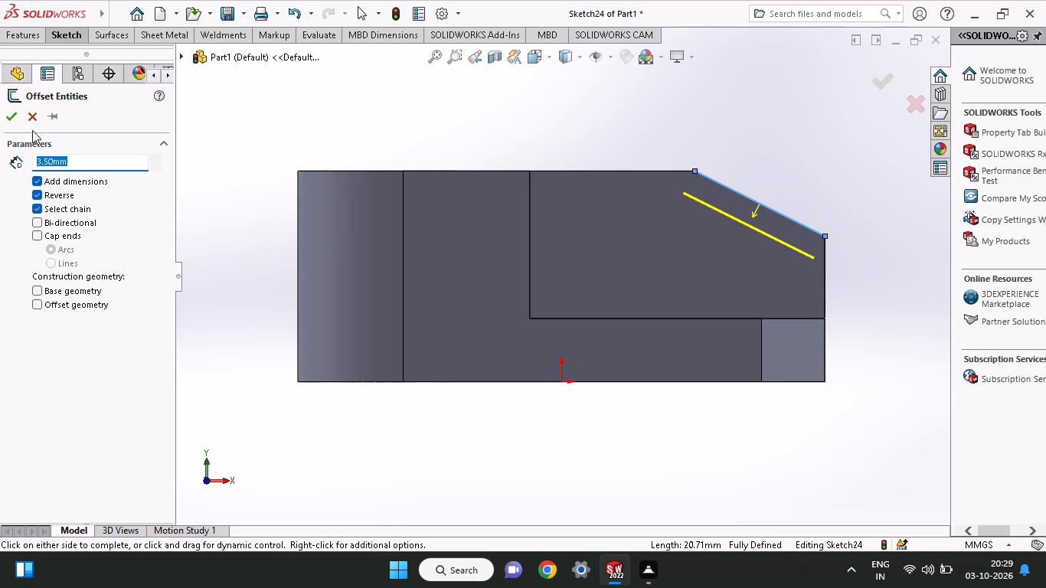
left_click(17, 115)
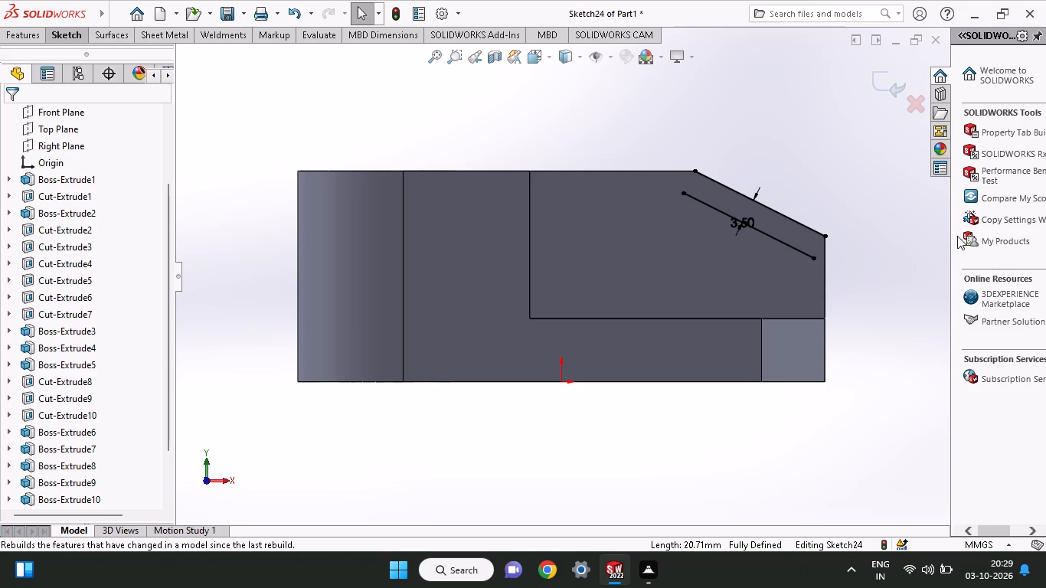
Sketch a line about 49 mm long collinear with the offset line, extending past the rib's top edge and vertical end edge.
left_click(71, 32)
left_click(106, 60)
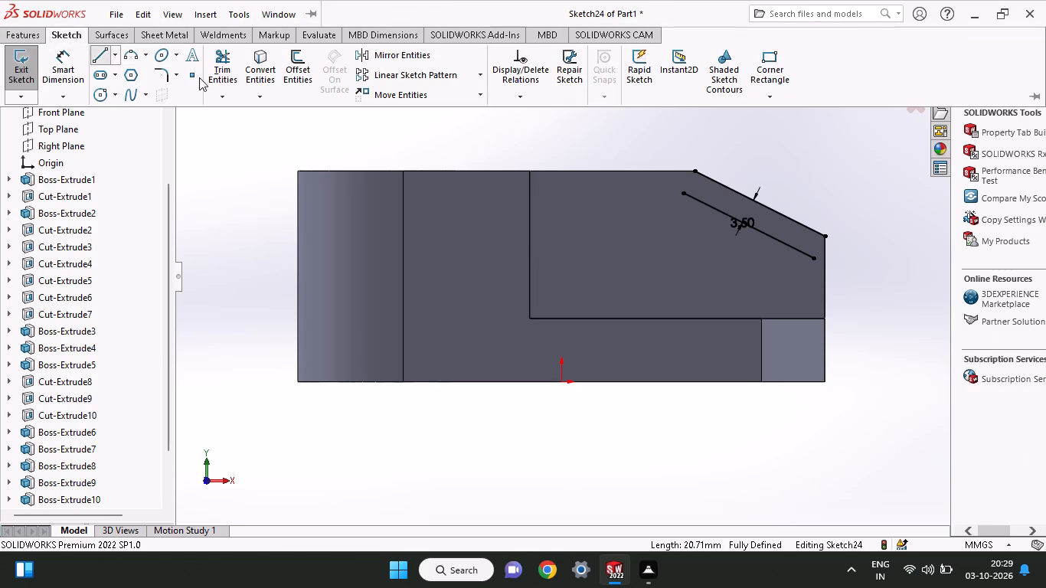
left_click(680, 193)
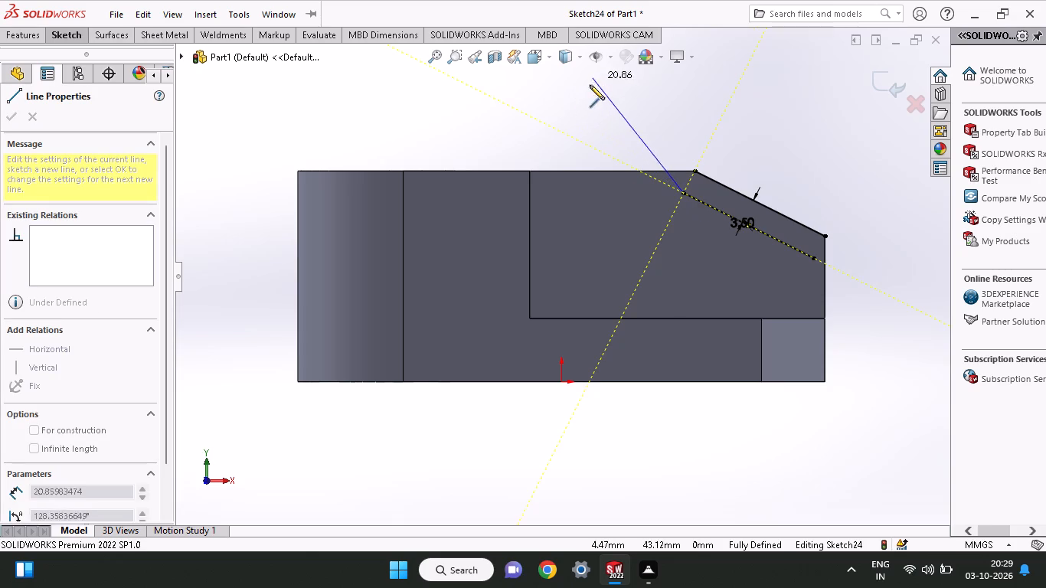
left_click(556, 132)
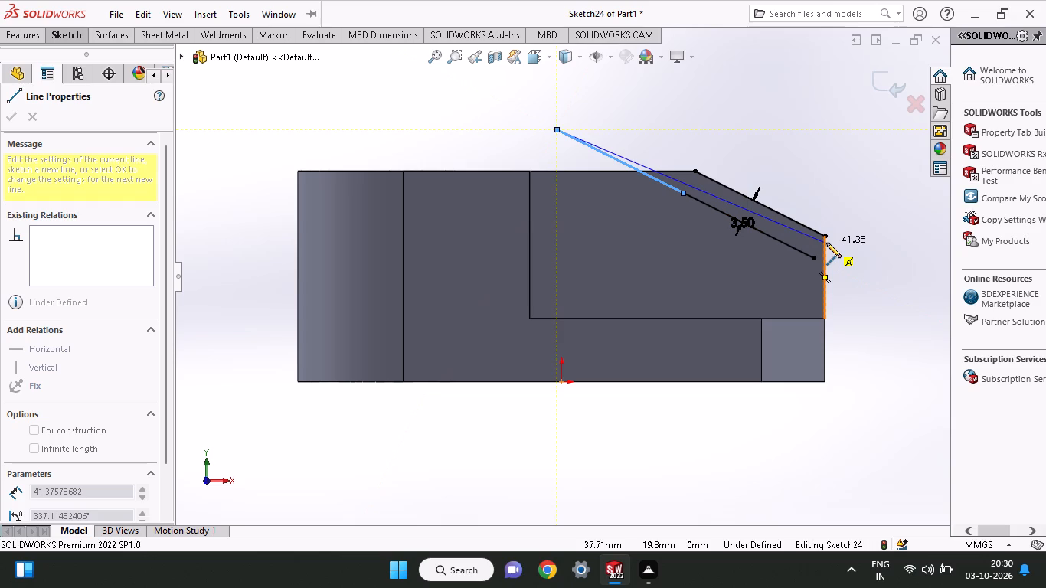
left_click(866, 288)
right_click(866, 250)
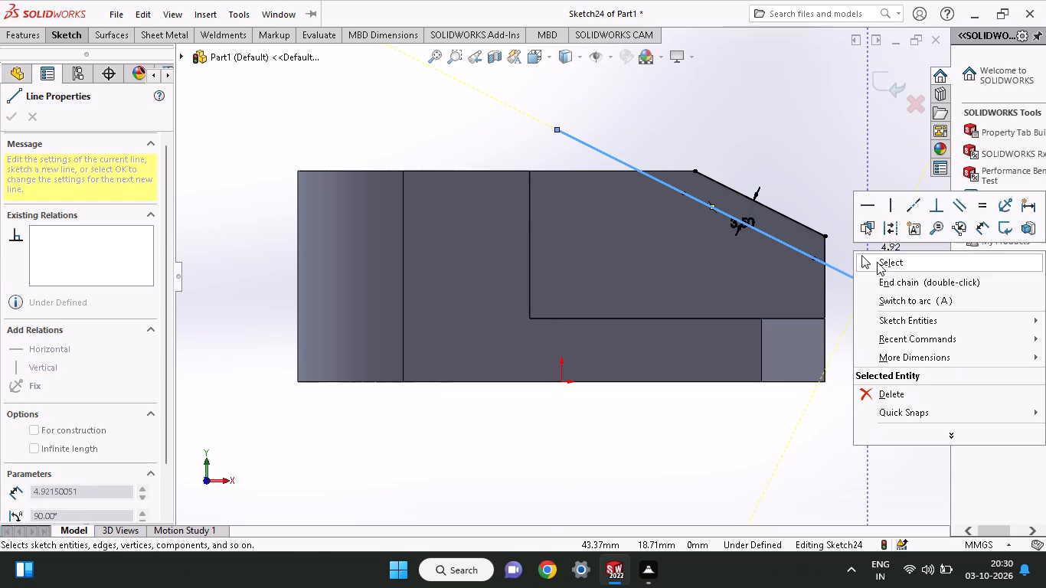
left_click(878, 263)
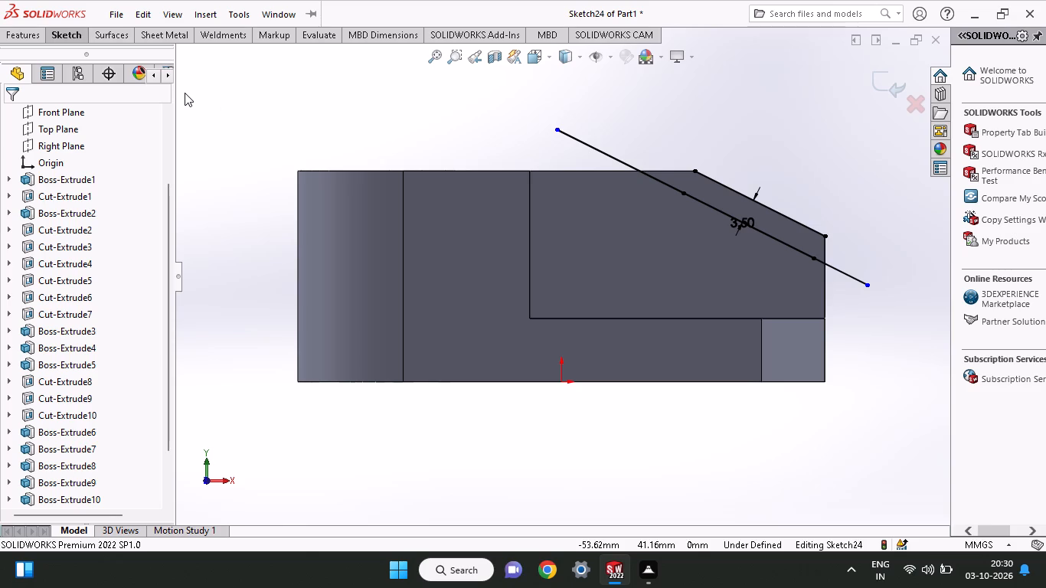
Sketch a horizontal line about 14 mm long along the rib's top edge from the slope's upper end, crossing the extended offset line.
left_click(73, 34)
left_click(102, 63)
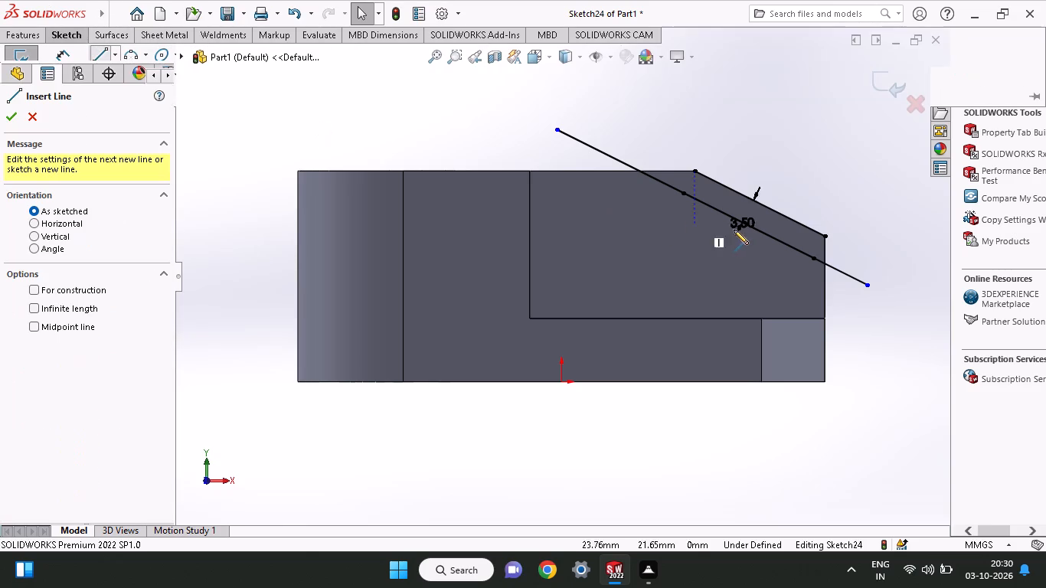
left_click(694, 171)
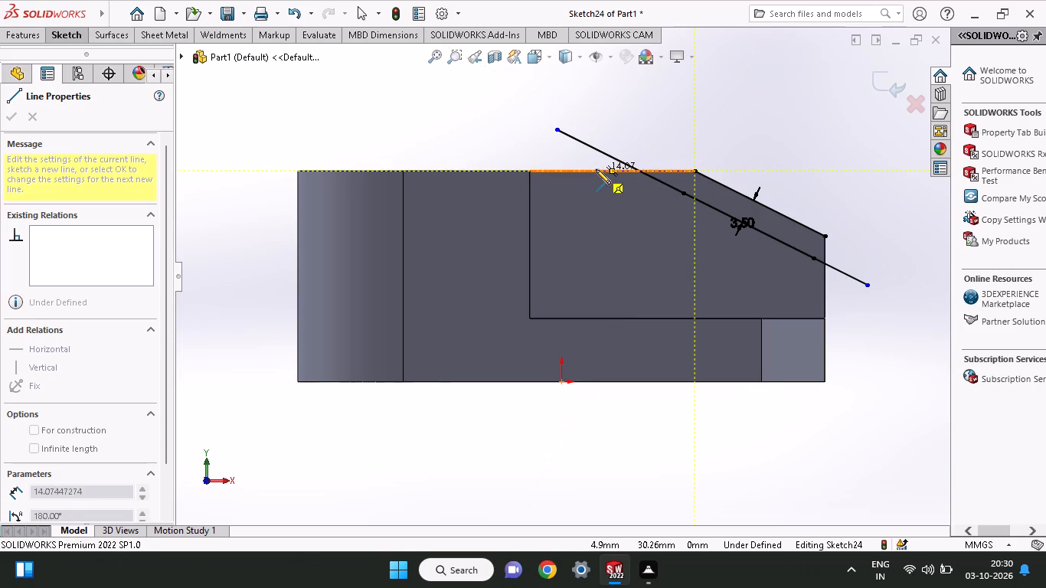
left_click(596, 169)
right_click(498, 130)
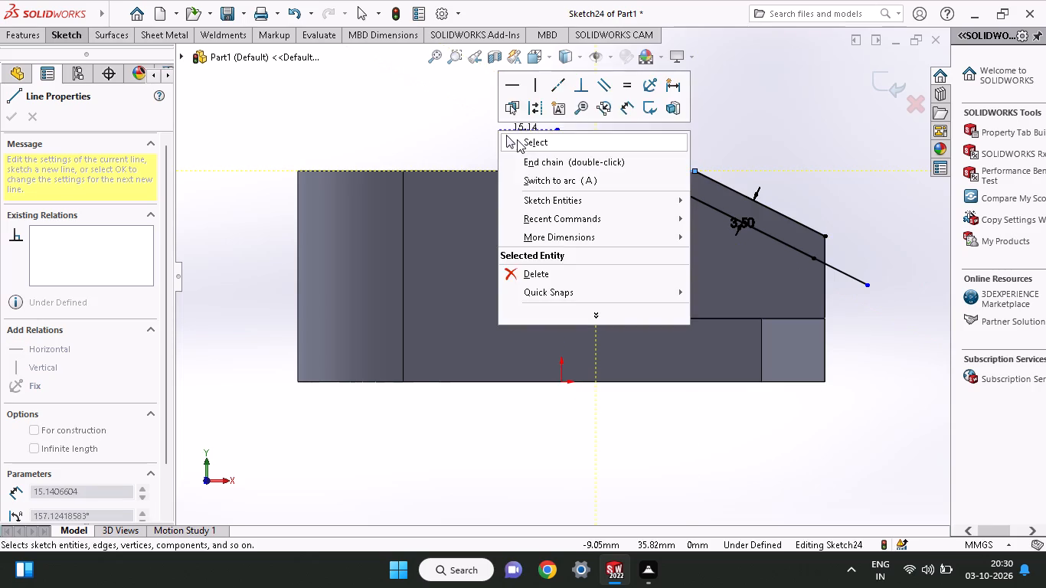
left_click(517, 139)
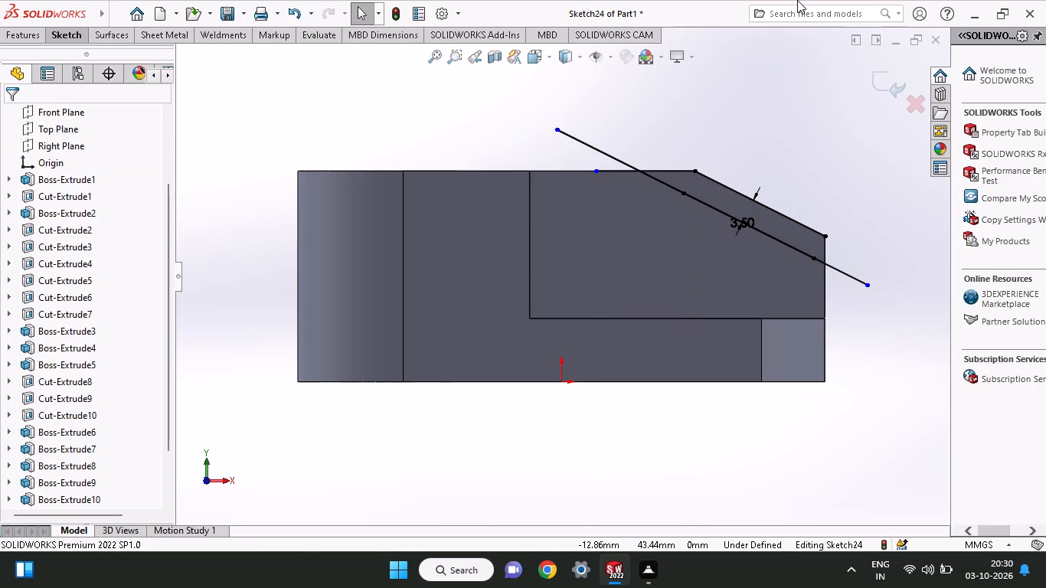
Sketch a vertical line down the rib's end edge from the slope's lower end, past the extended offset line.
left_click(85, 36)
left_click(93, 55)
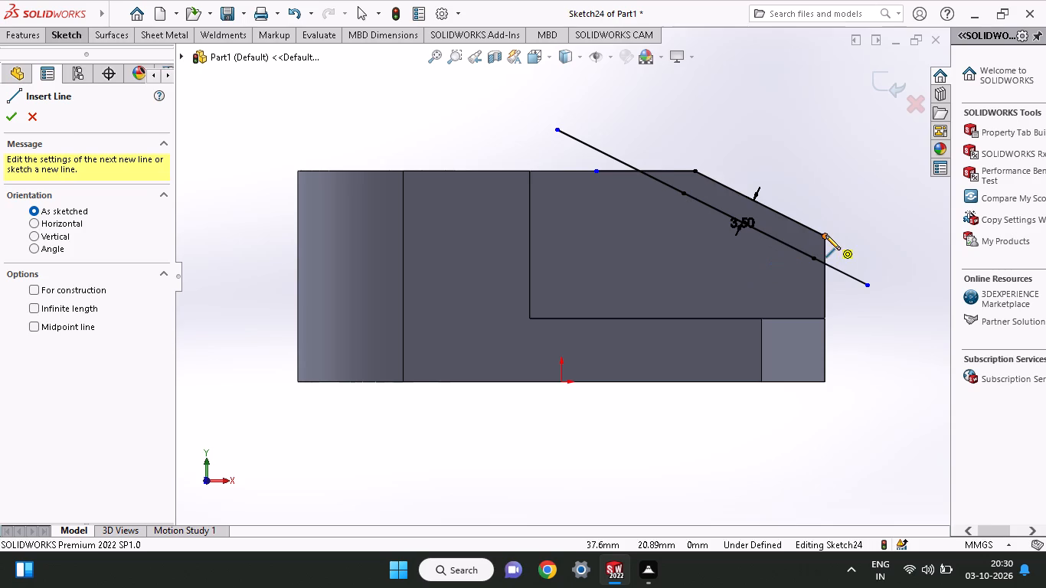
left_click_drag(825, 235, 825, 247)
left_click(825, 284)
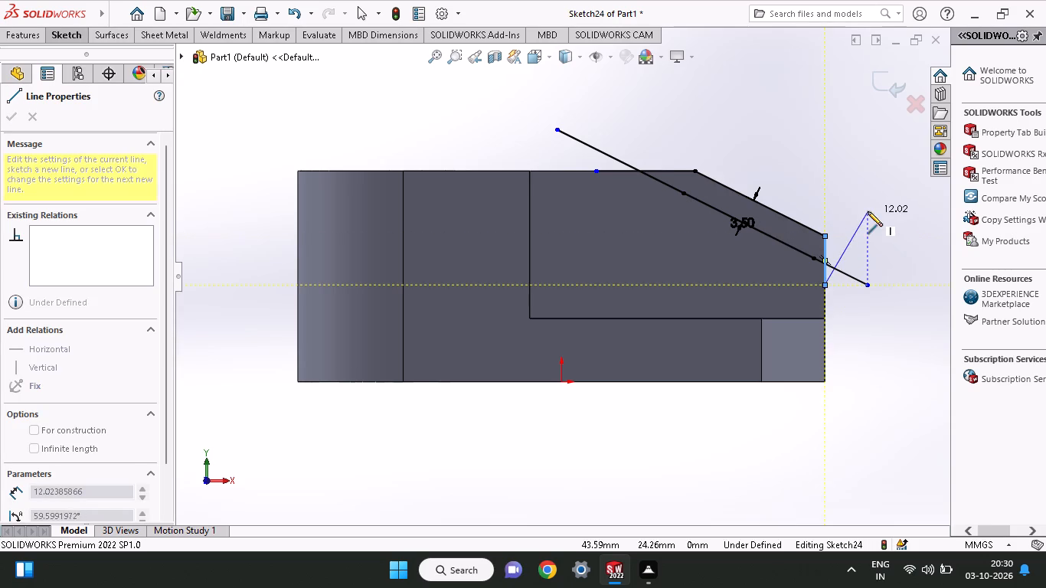
right_click(863, 213)
left_click(871, 220)
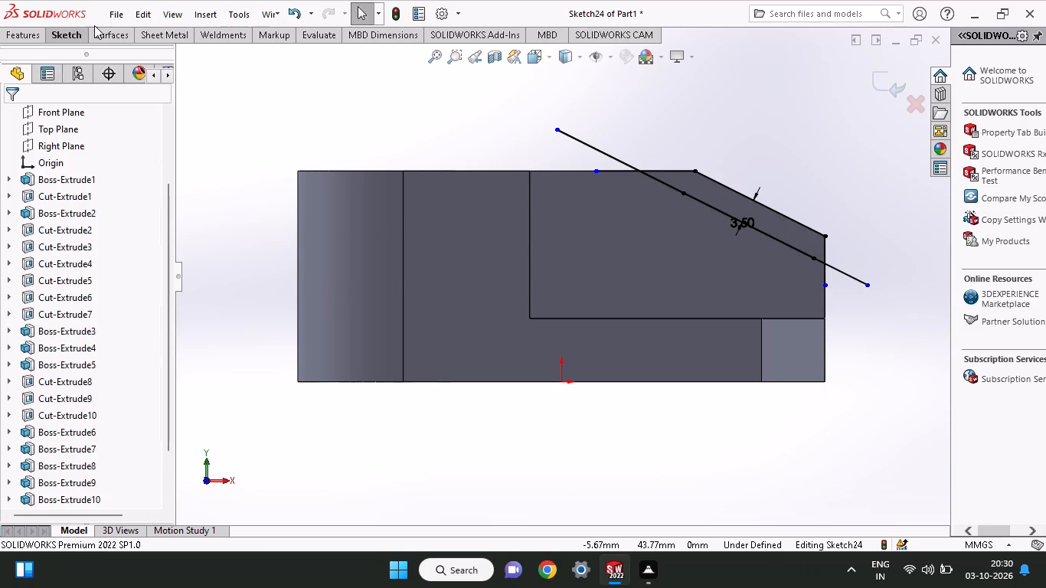
Trim the overhanging ends of the extended, horizontal and vertical lines to leave a closed strip along the slope.
left_click(73, 35)
left_click(216, 64)
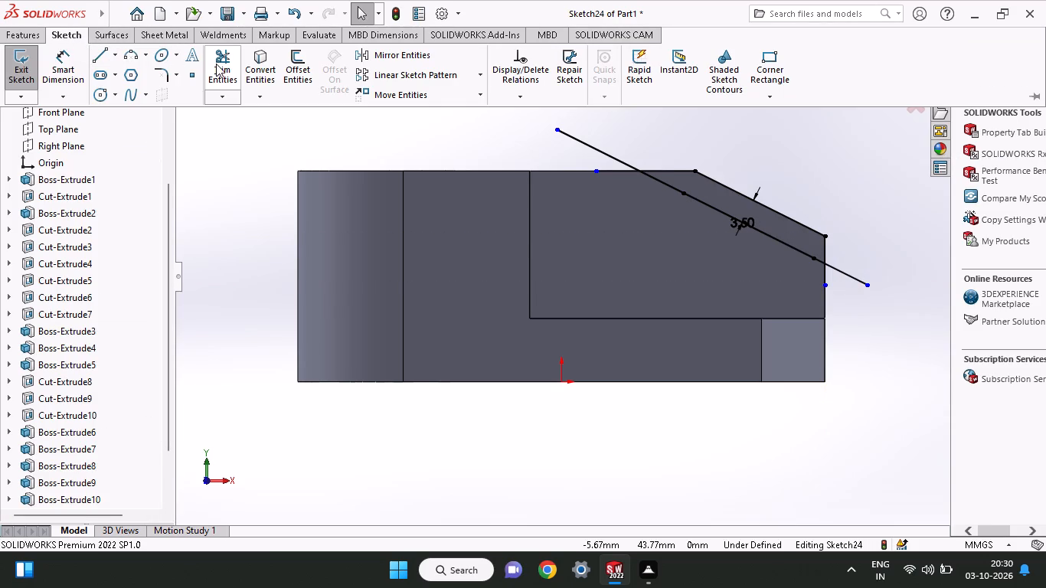
left_click(580, 145)
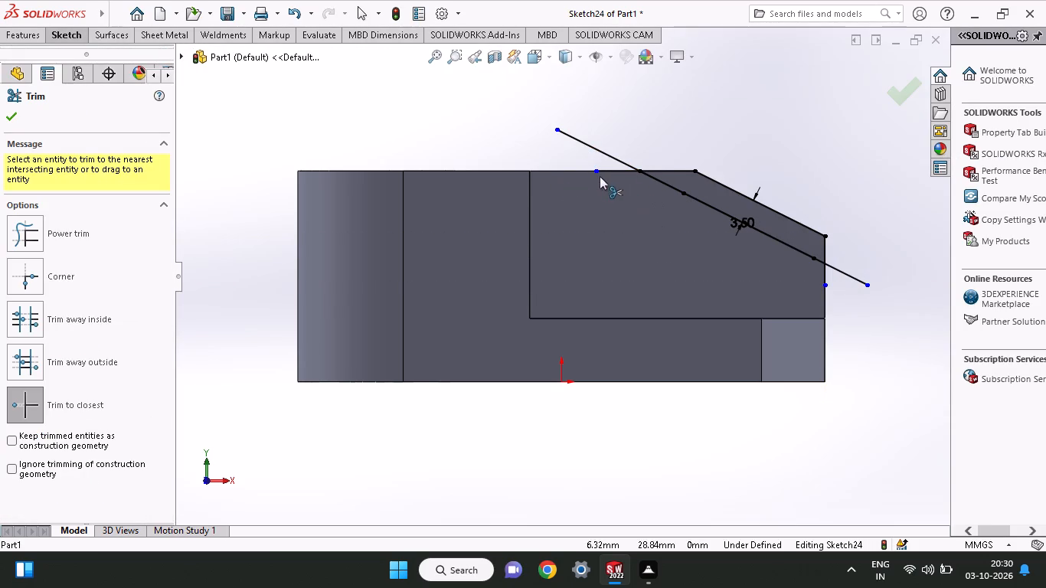
left_click(596, 150)
left_click(601, 171)
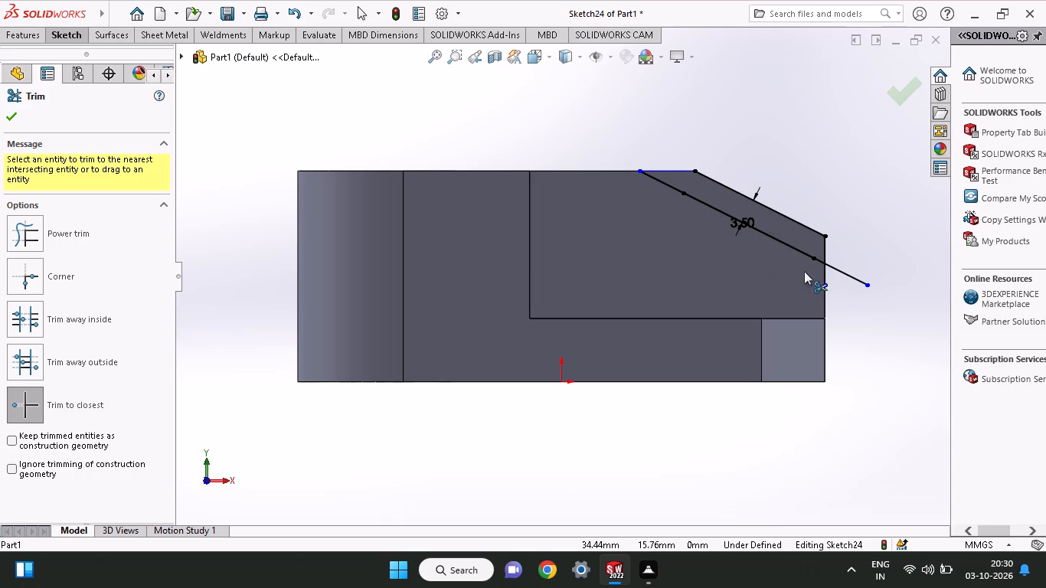
left_click(838, 266)
left_click(836, 268)
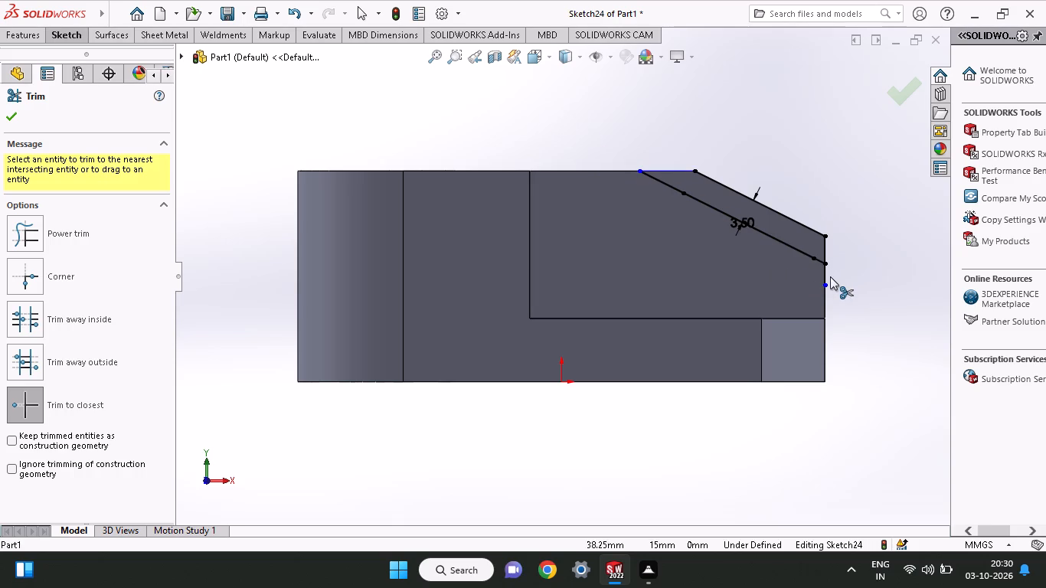
left_click(825, 279)
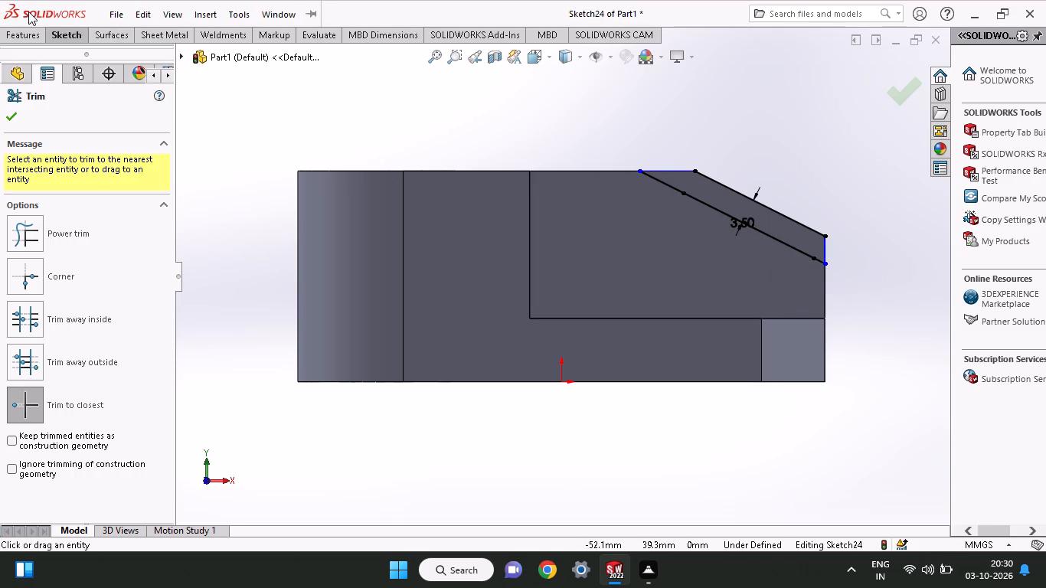
Cut-extrude the closed strip region along the rib's slope to a blind depth of 36 mm.
left_click(35, 44)
left_click(35, 36)
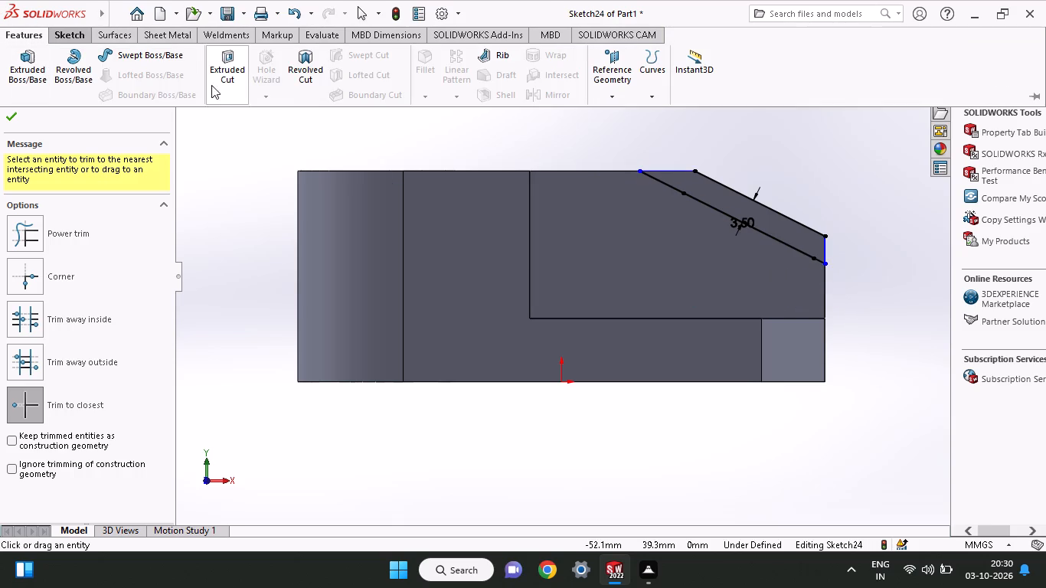
left_click(221, 77)
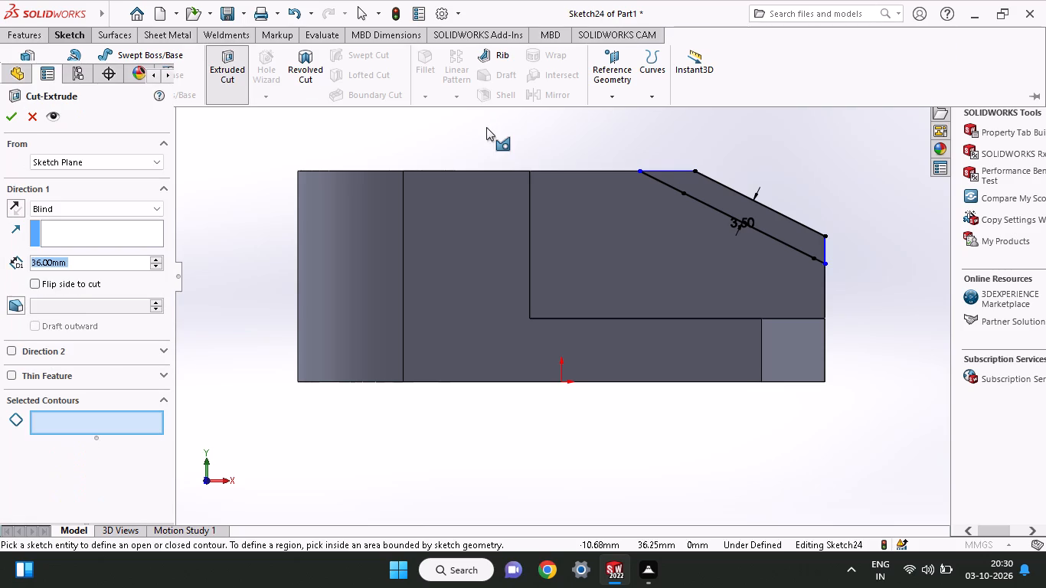
middle_click_drag(486, 127, 380, 162)
middle_click_drag(477, 191, 511, 191)
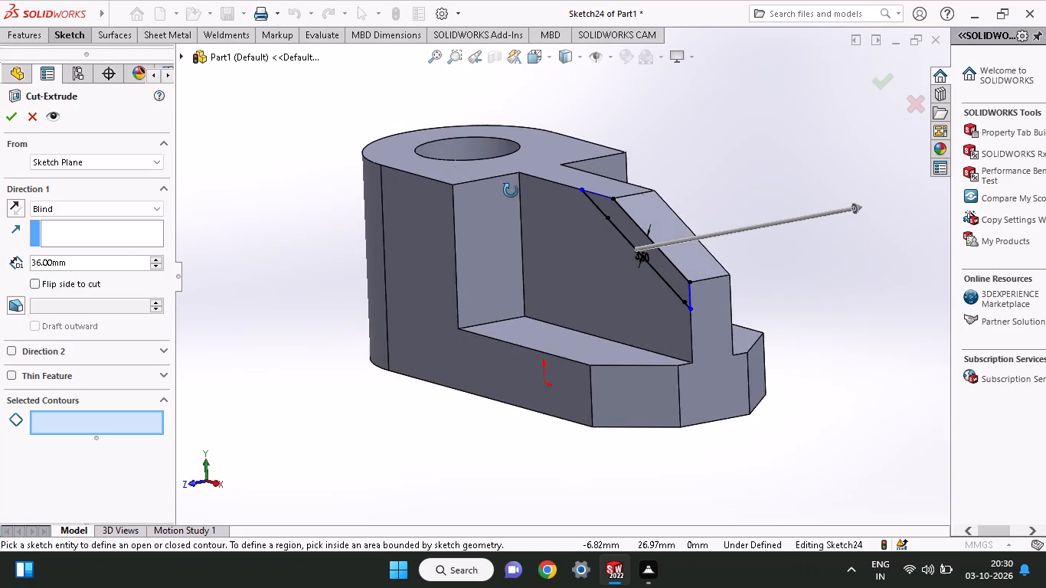
middle_click_drag(511, 191, 530, 185)
left_click(690, 242)
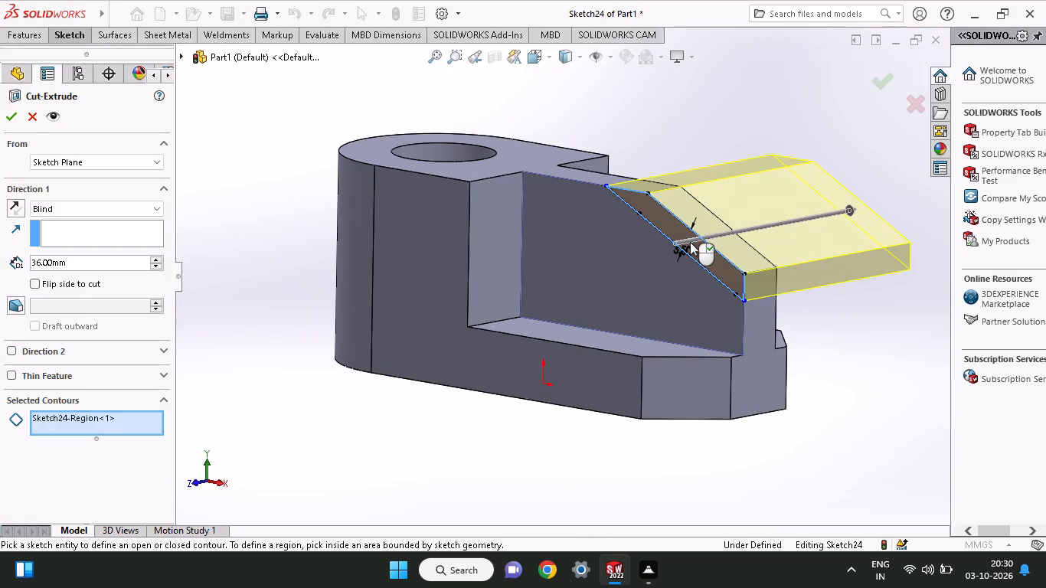
left_click(8, 119)
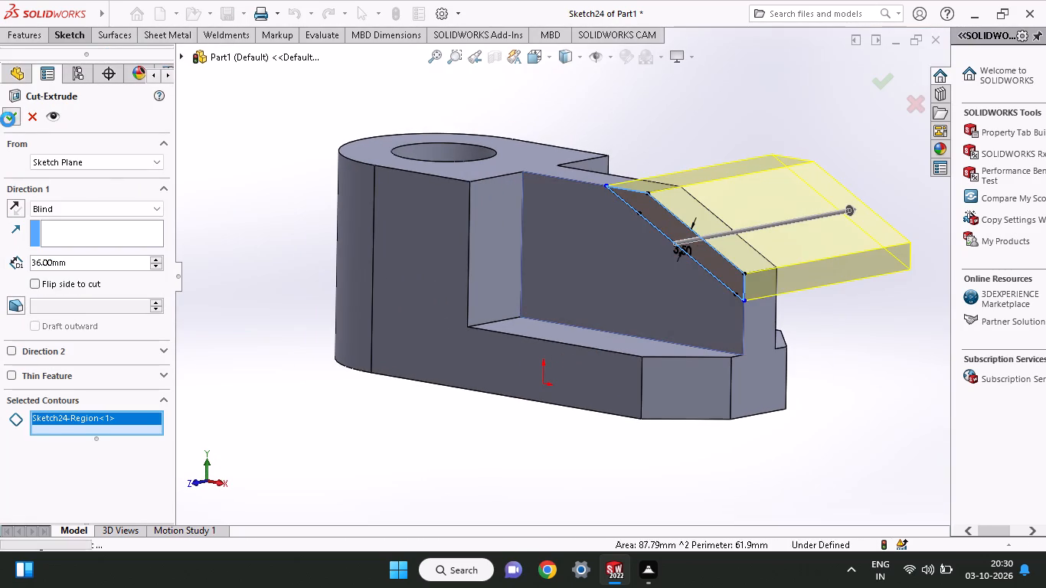
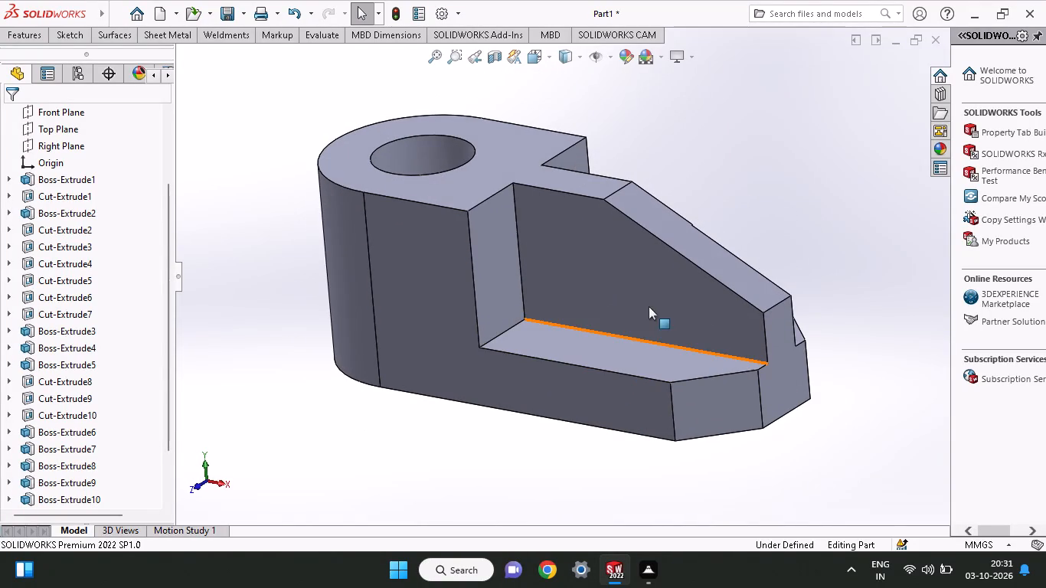
Start a sketch on the rib's large side face and draw a line along its sloped edge, from lower to upper end.
left_click(602, 340)
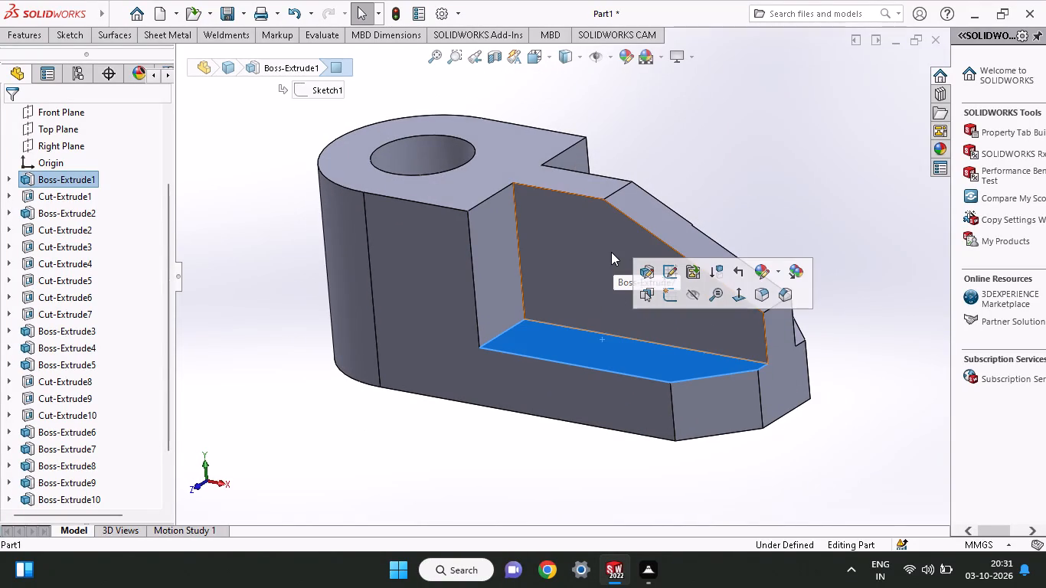
left_click(580, 237)
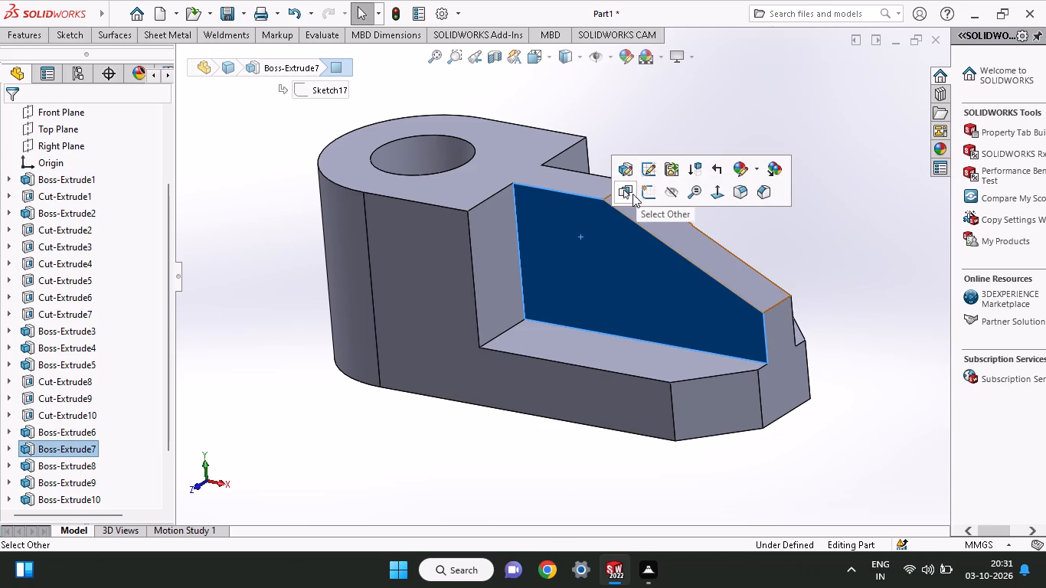
left_click(653, 194)
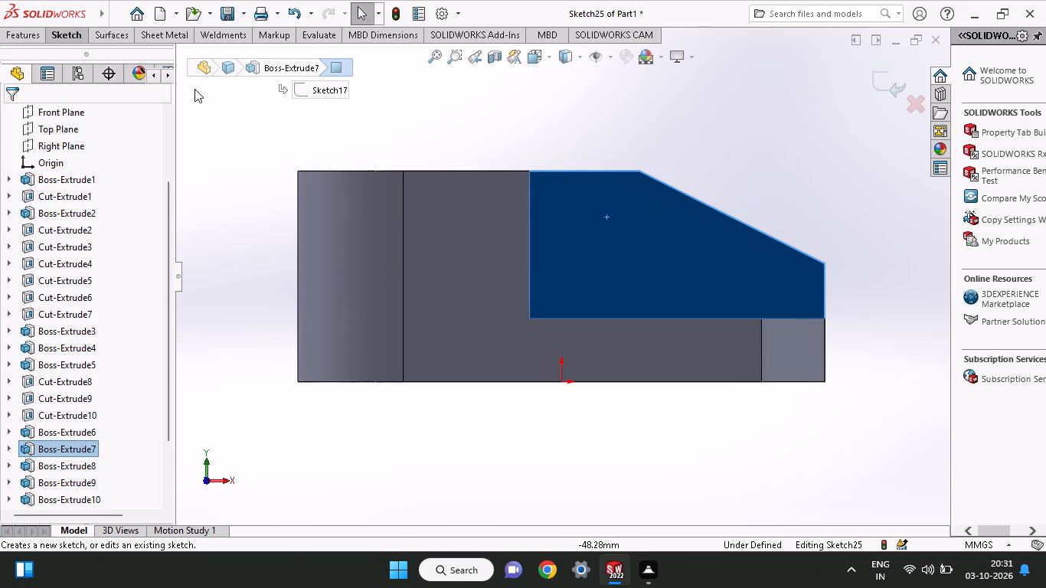
left_click(54, 28)
left_click(100, 57)
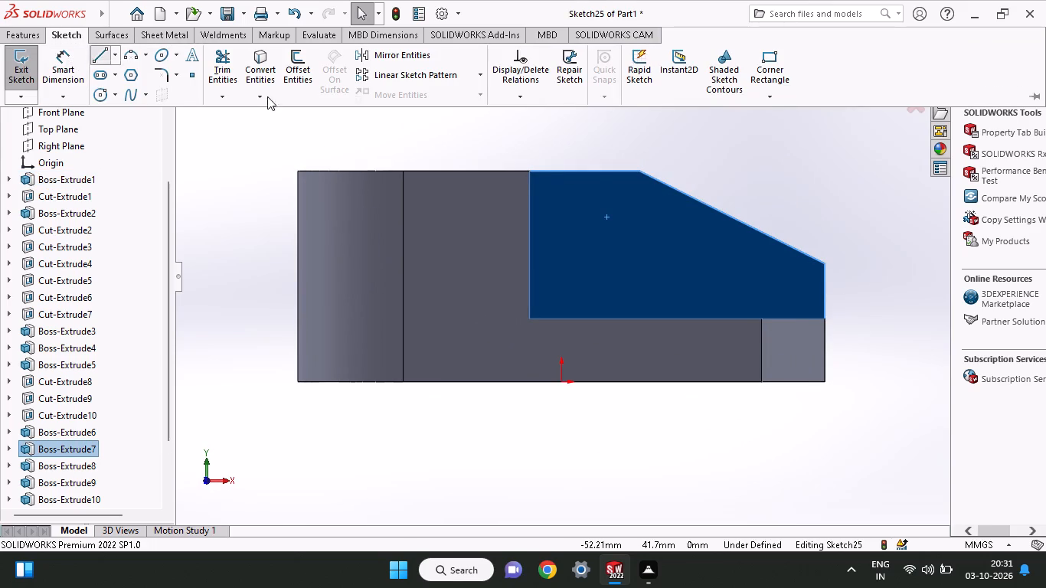
left_click(823, 265)
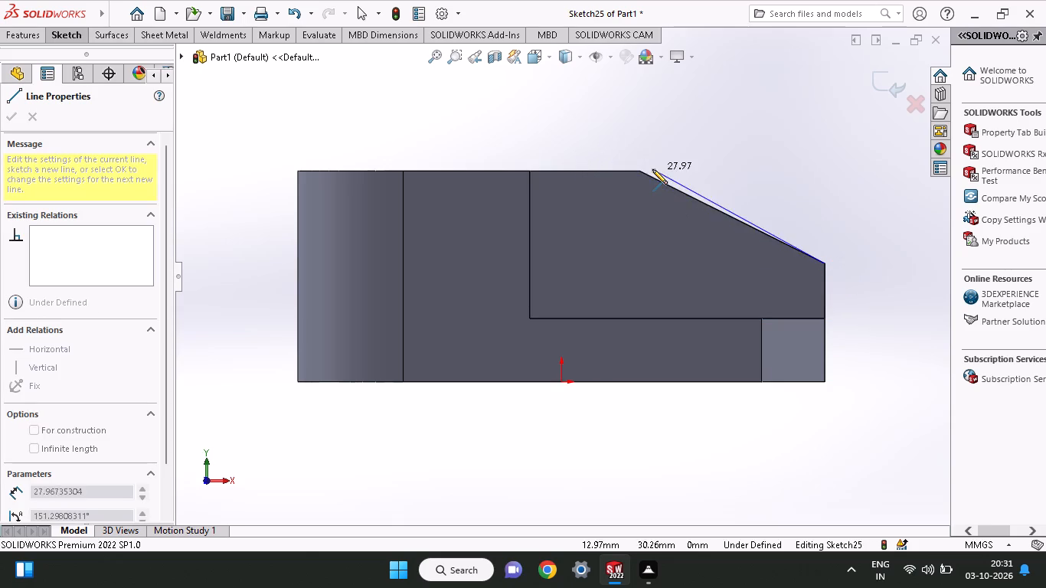
left_click(642, 171)
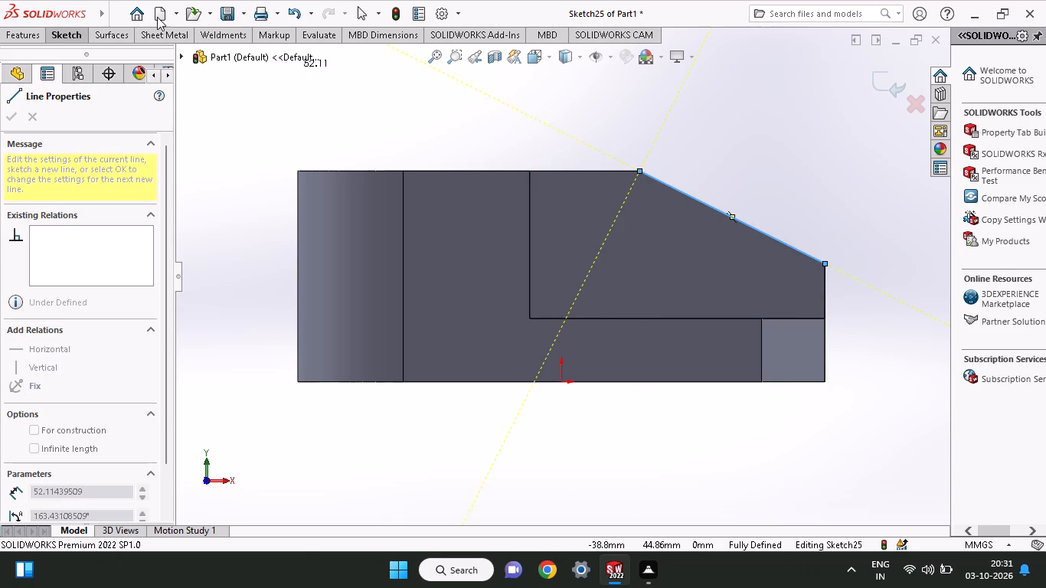
Offset the slope line by 3.50 mm, reversed so the copy lies inside the rib face.
left_click(68, 43)
left_click(288, 80)
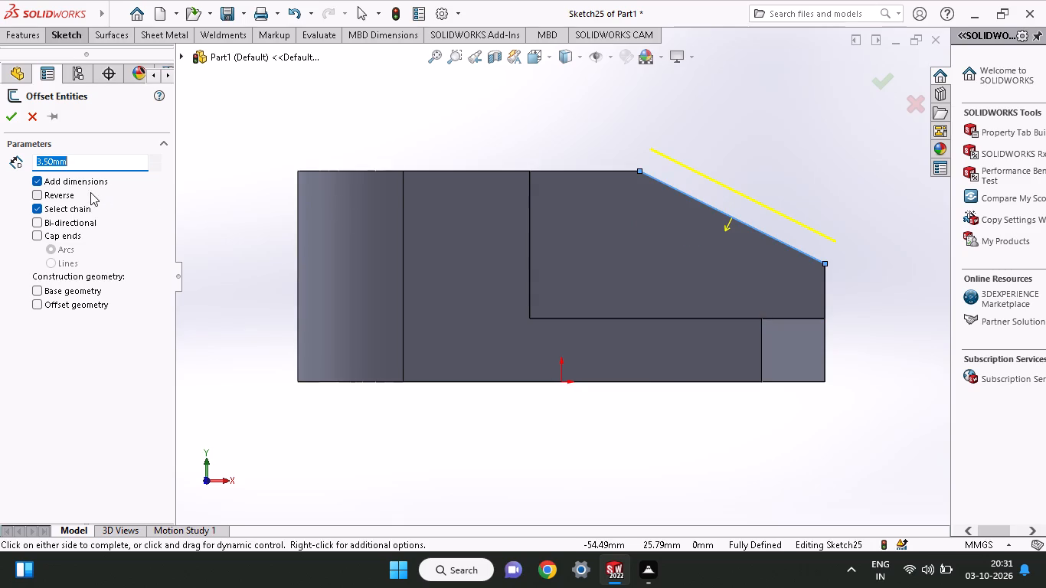
left_click(31, 192)
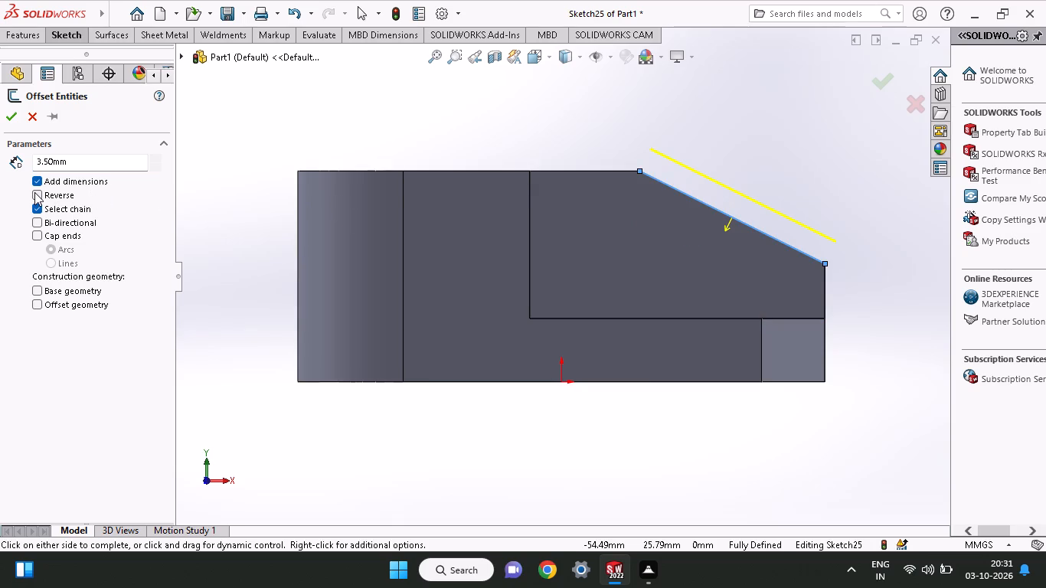
left_click(44, 192)
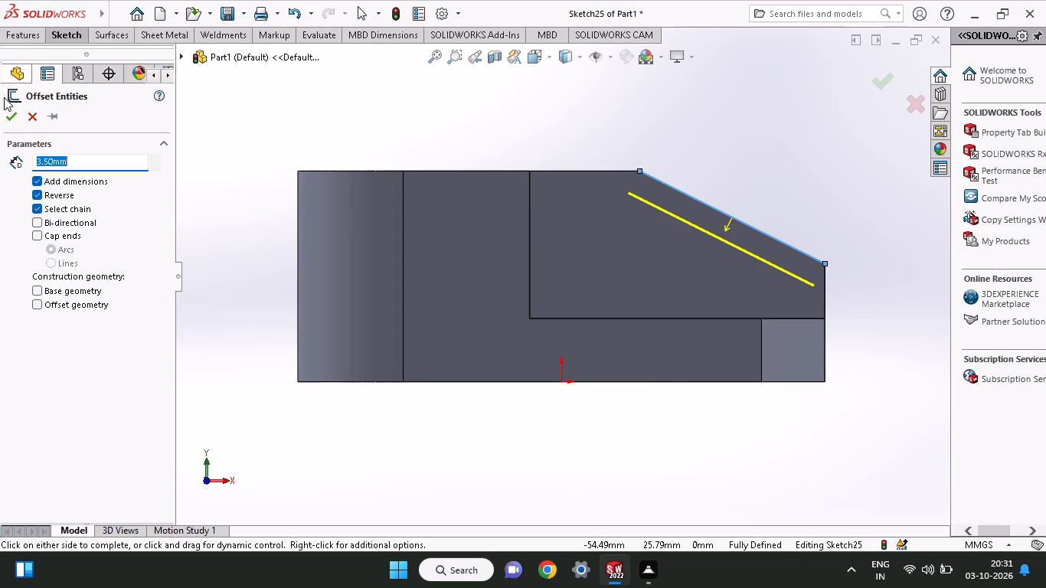
left_click(7, 126)
left_click(7, 119)
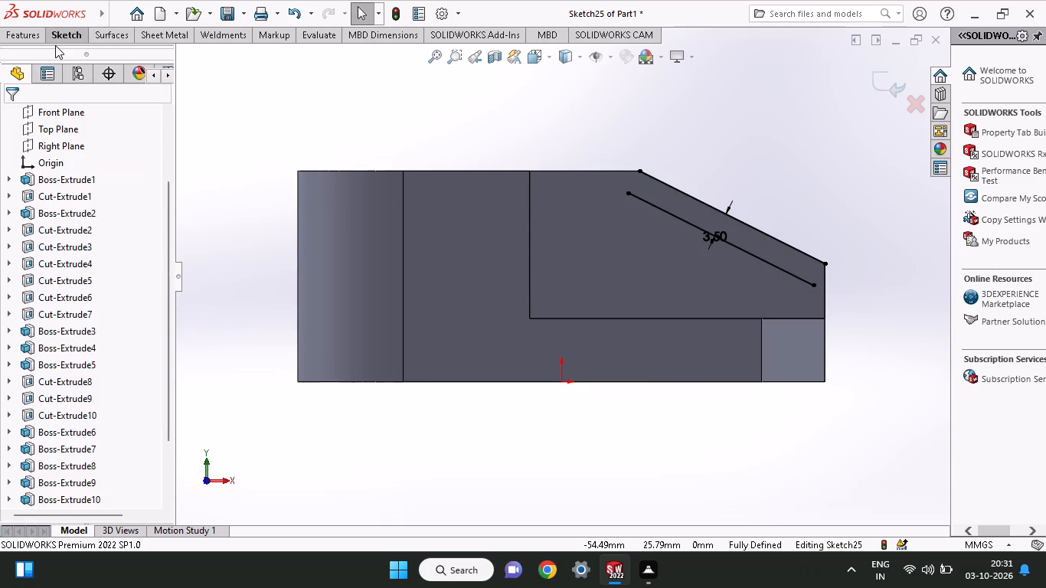
Draw a line over the offset line, extending past the rib's end edge and above its top edge.
left_click(57, 34)
left_click(110, 57)
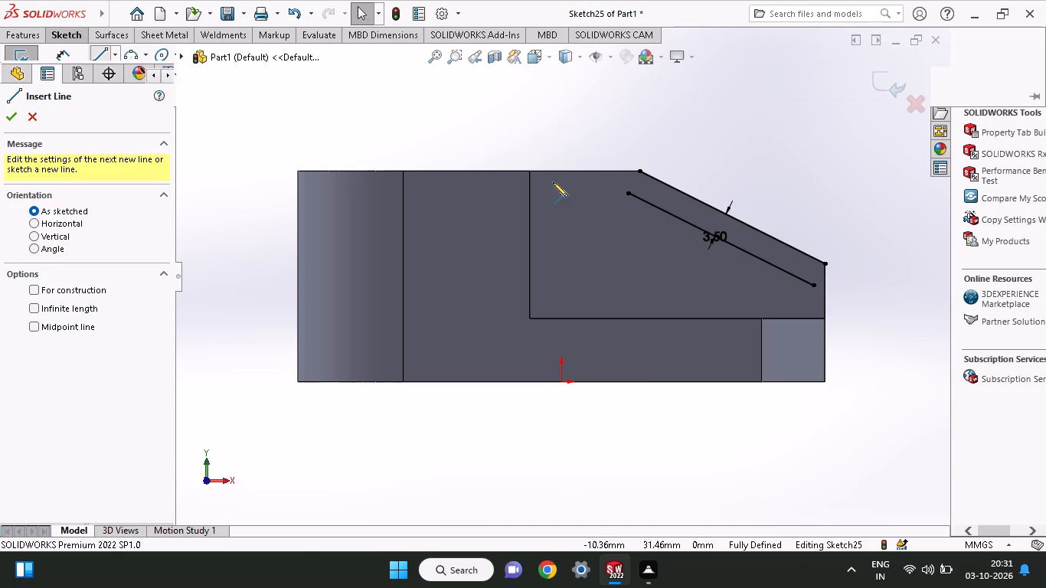
left_click(626, 192)
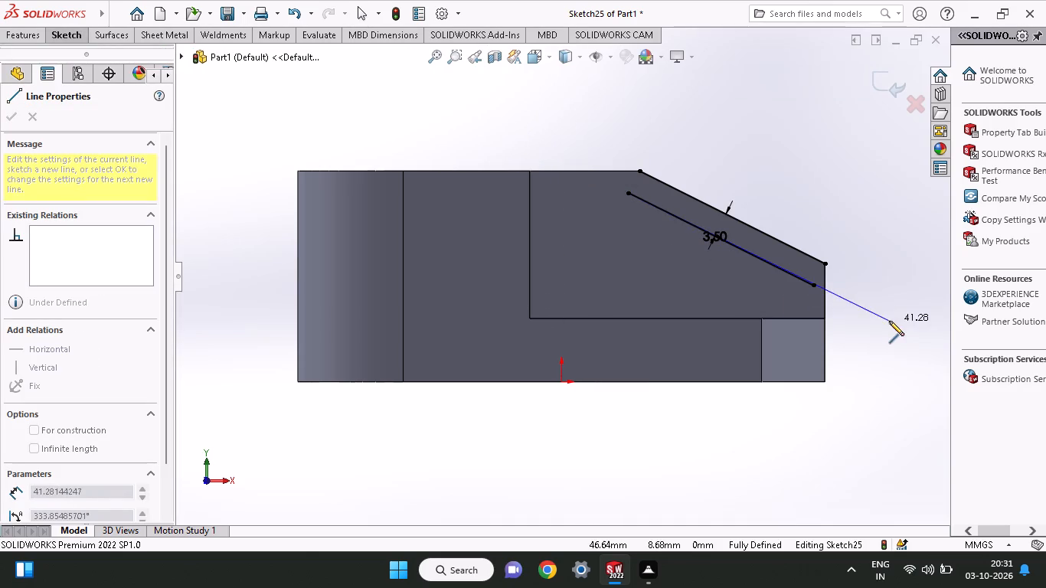
left_click(857, 305)
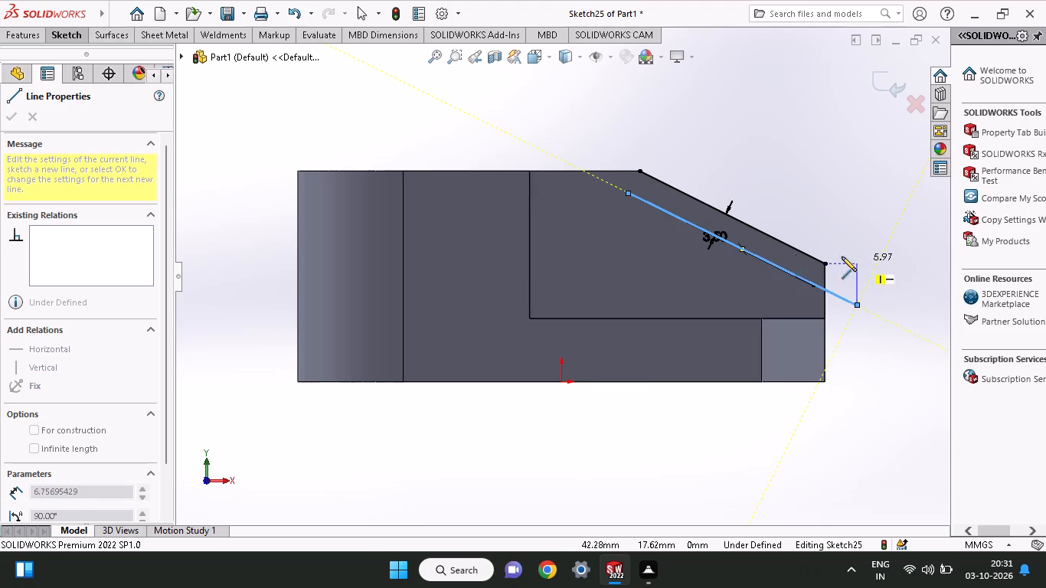
left_click(518, 141)
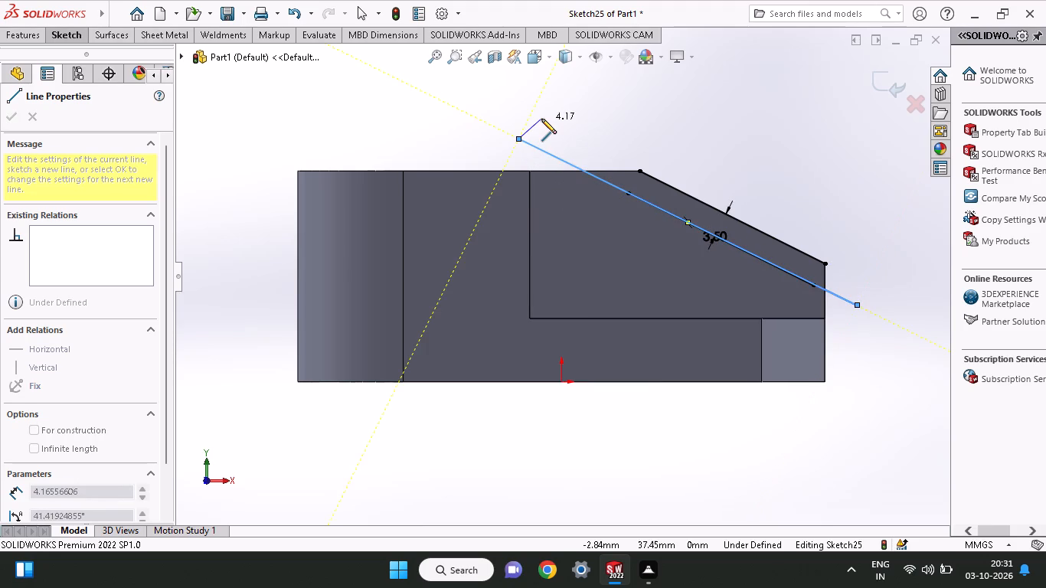
right_click(541, 119)
left_click(549, 126)
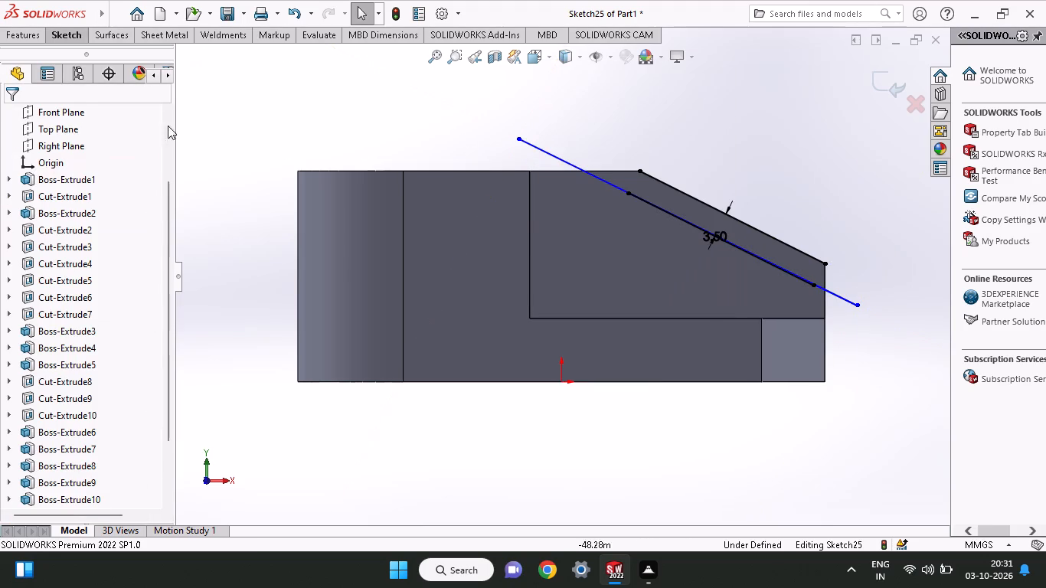
Sketch a horizontal line about 13 mm long along the rib's top edge from the slope's upper end, crossing the extended offset line.
left_click(73, 36)
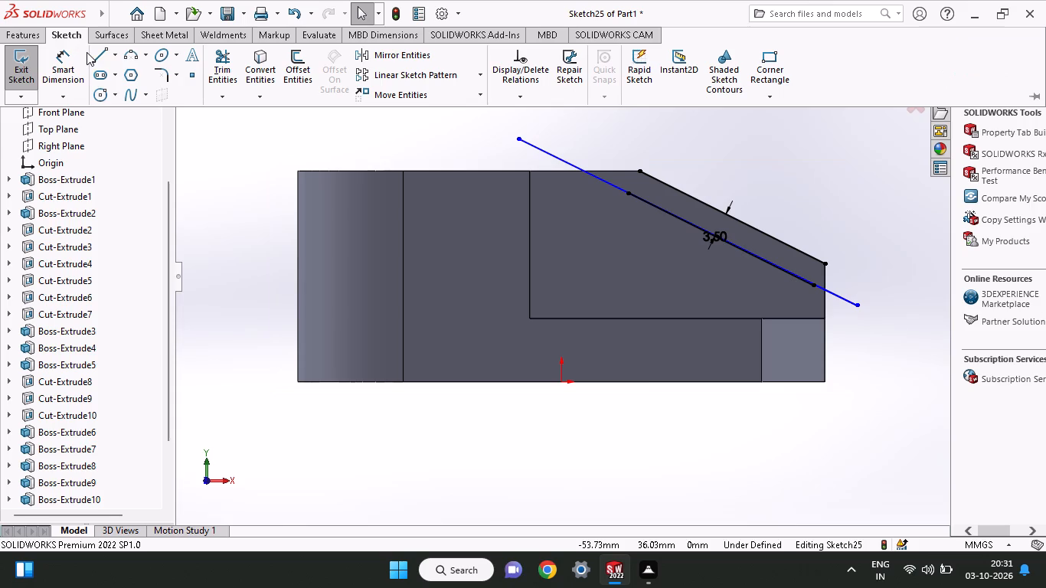
left_click(93, 55)
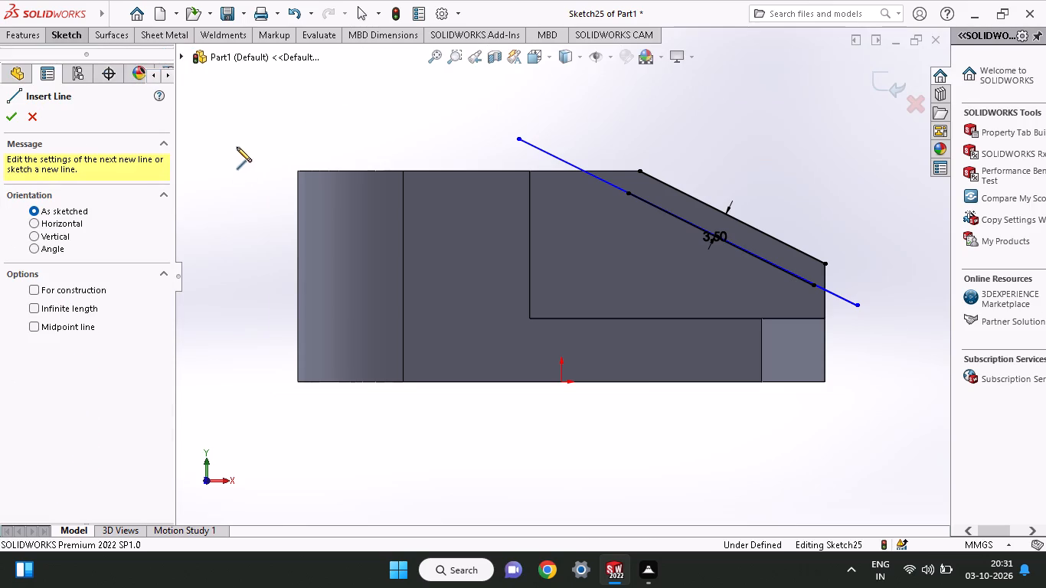
left_click(637, 171)
left_click(546, 169)
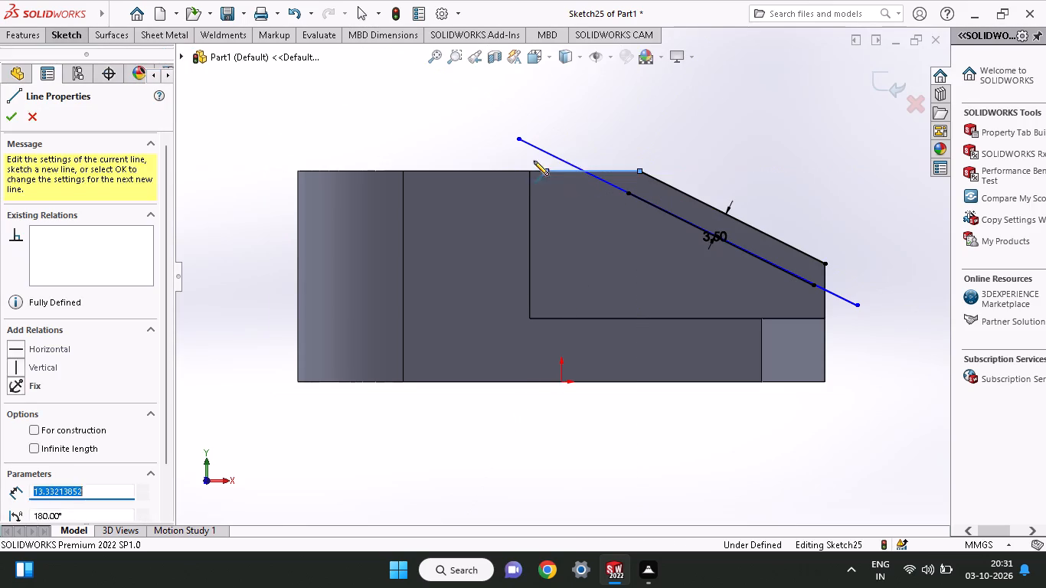
right_click(461, 123)
left_click(474, 132)
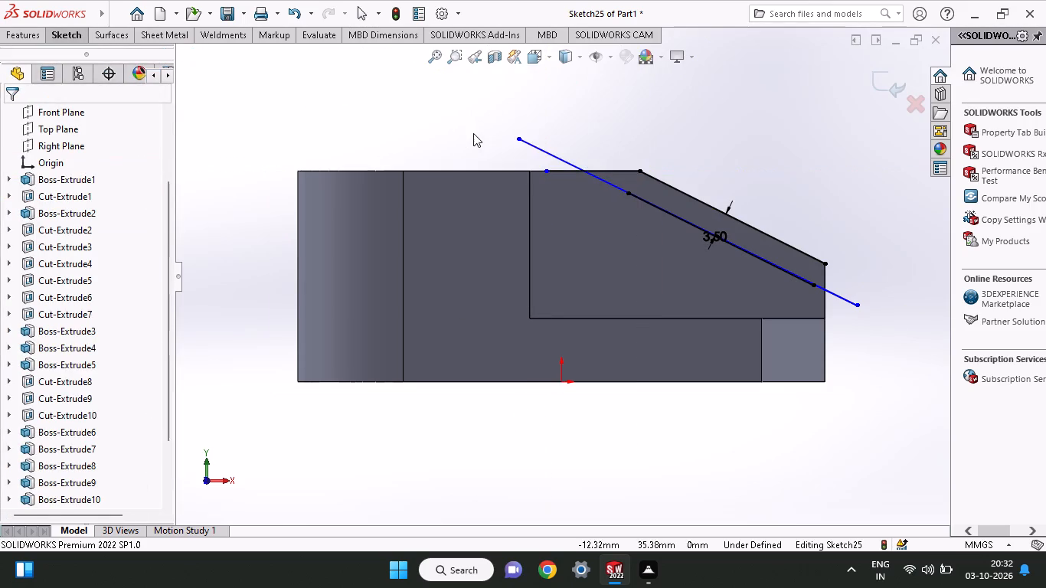
Sketch a vertical line down the rib's end edge from the slope's lower end, past the extended offset line.
left_click(51, 31)
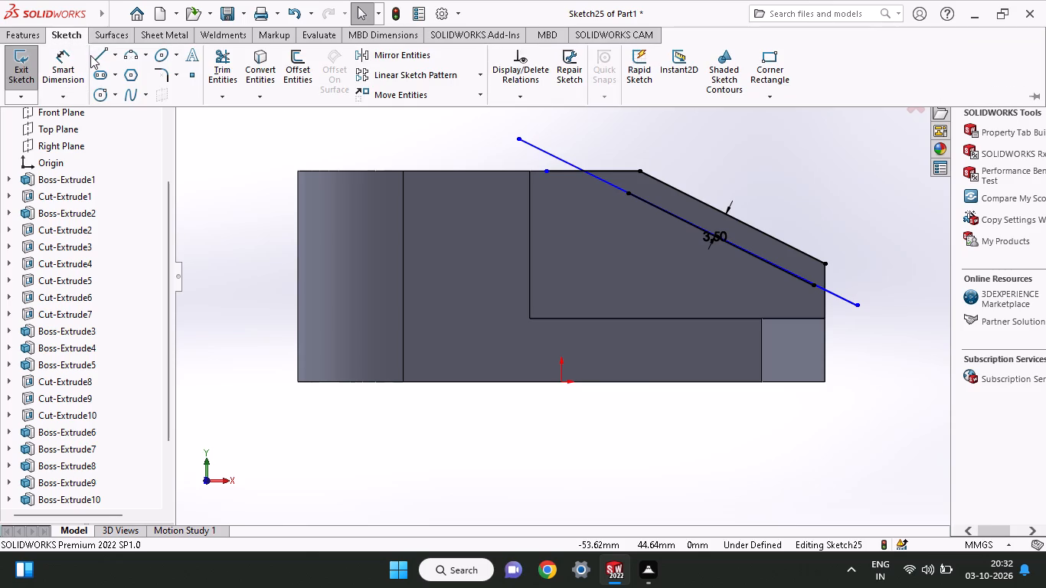
left_click(90, 55)
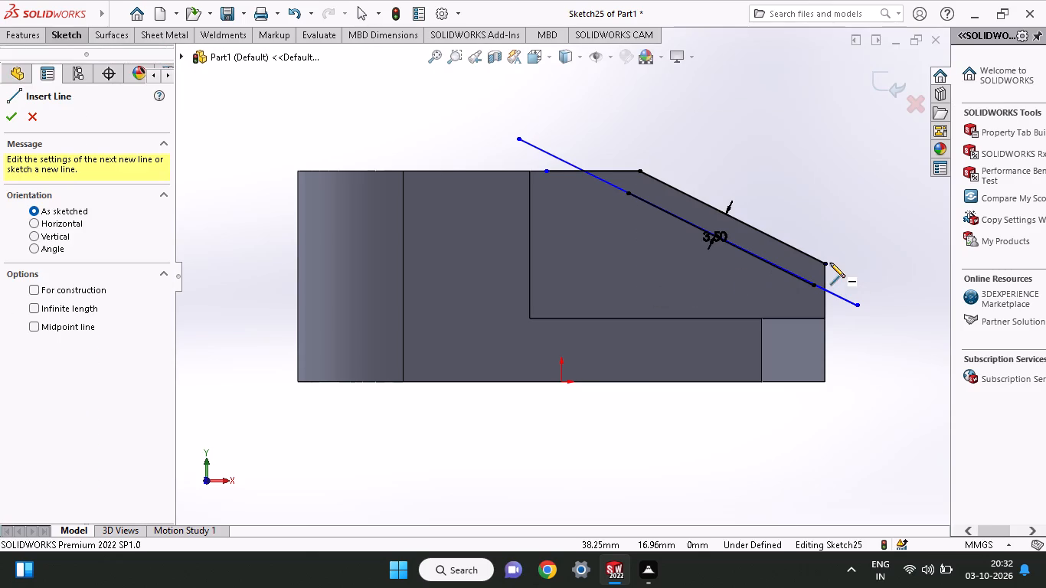
left_click(825, 265)
left_click(825, 306)
right_click(848, 250)
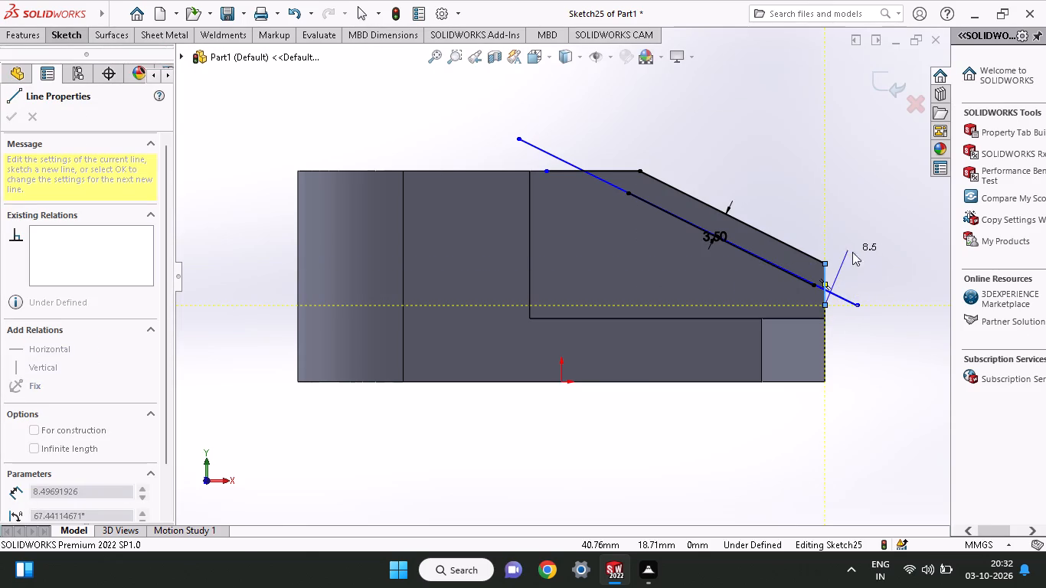
left_click(861, 262)
Trim the overhanging ends of the extended, horizontal and vertical lines to leave a closed strip along the slope.
left_click(51, 32)
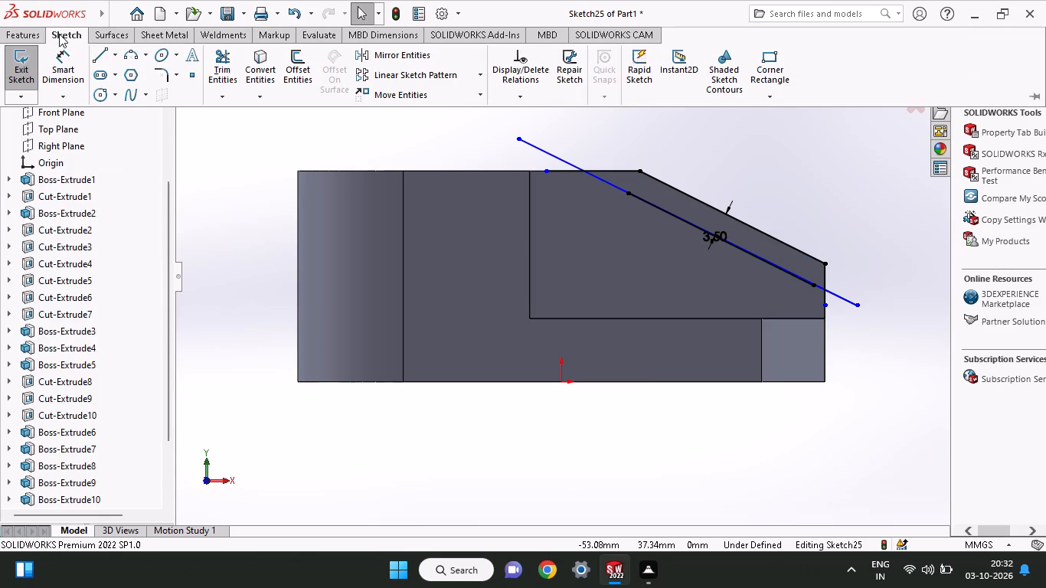
left_click(217, 66)
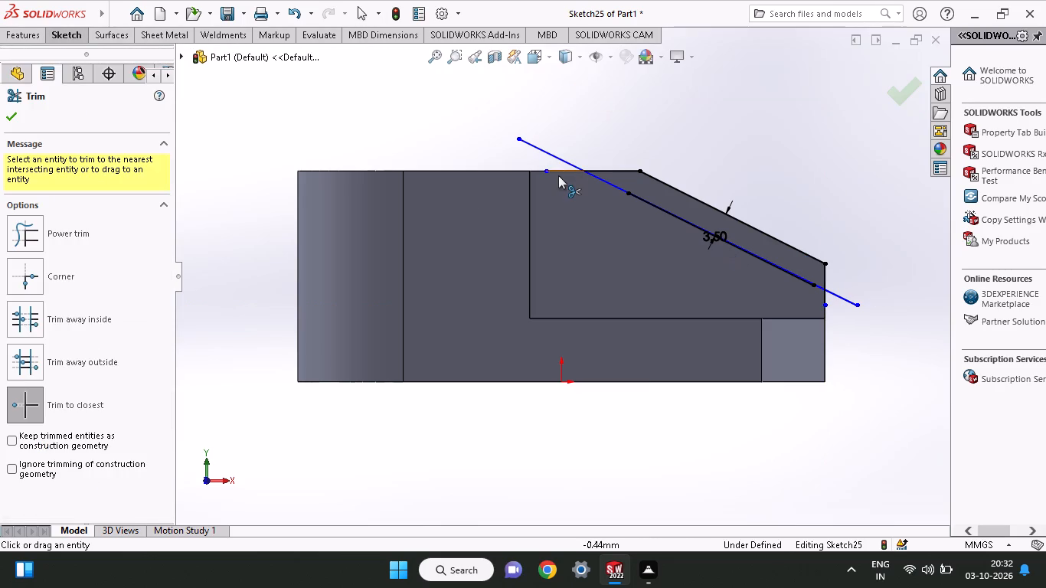
left_click(558, 175)
left_click(559, 161)
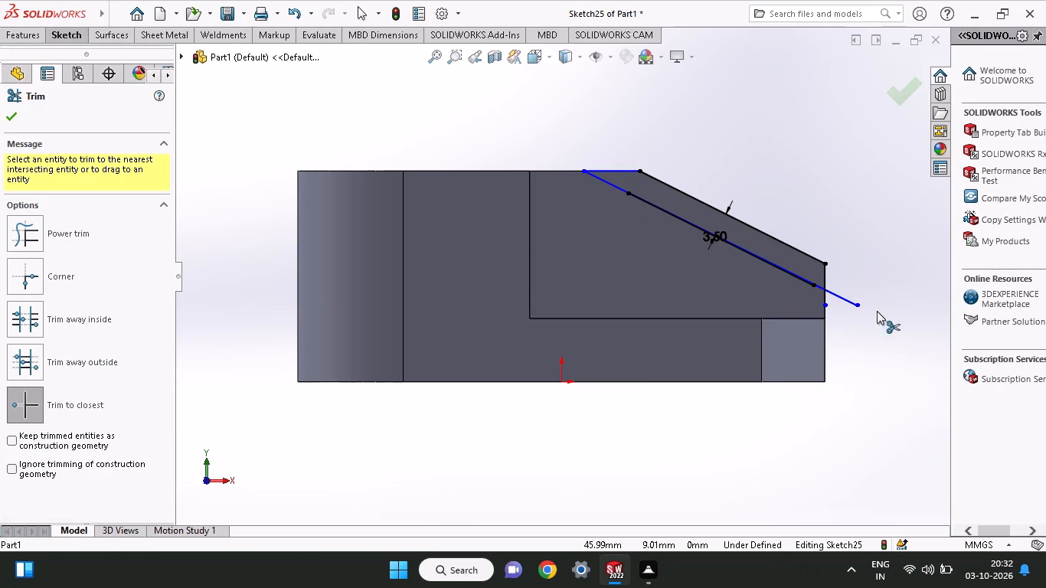
left_click(855, 302)
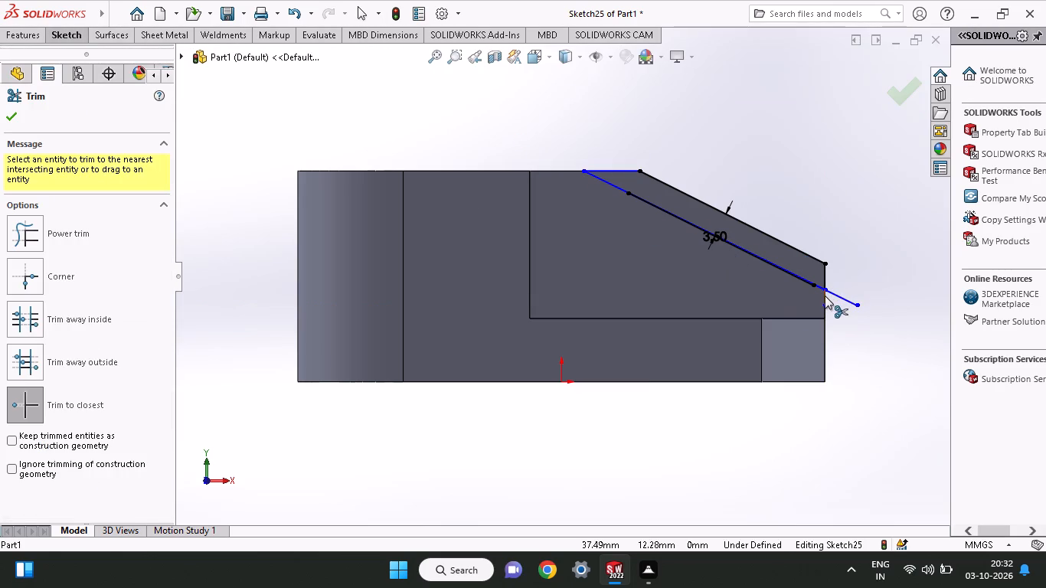
left_click(825, 299)
left_click(838, 294)
Cut-extrude the closed strip region along the rib's slope to a blind depth of 36 mm.
left_click(24, 33)
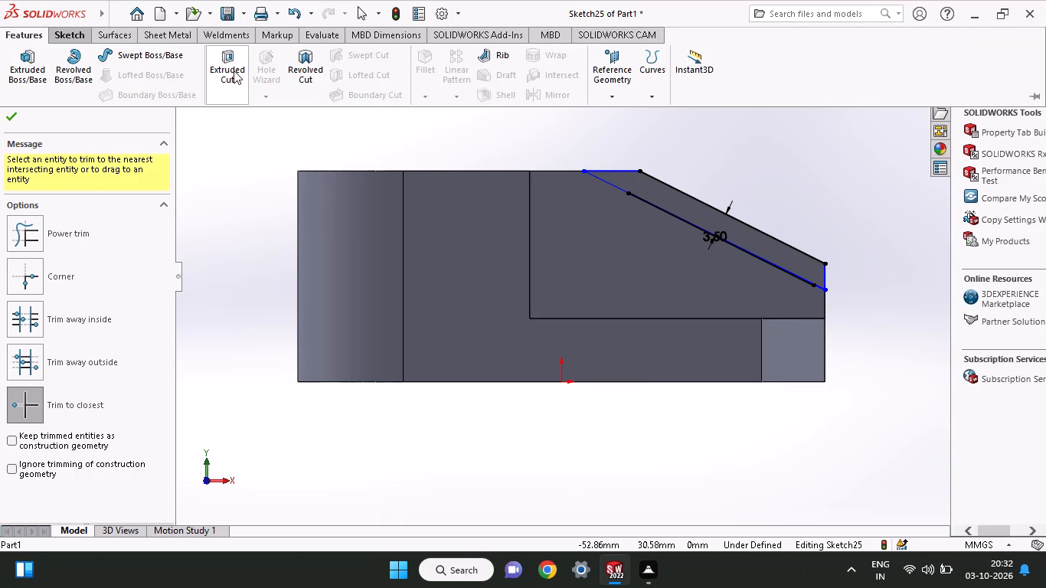
left_click(234, 70)
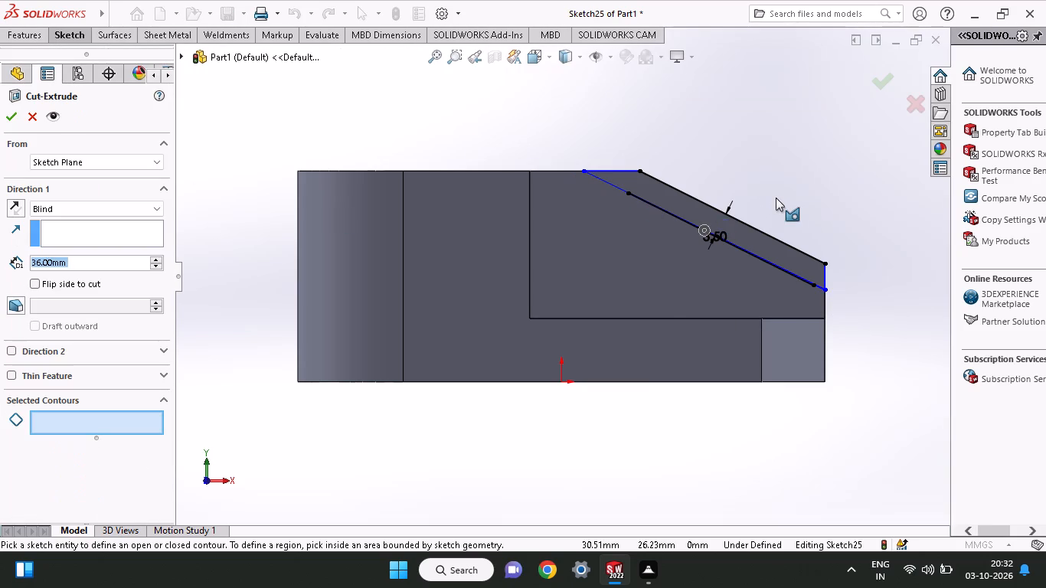
left_click(753, 243)
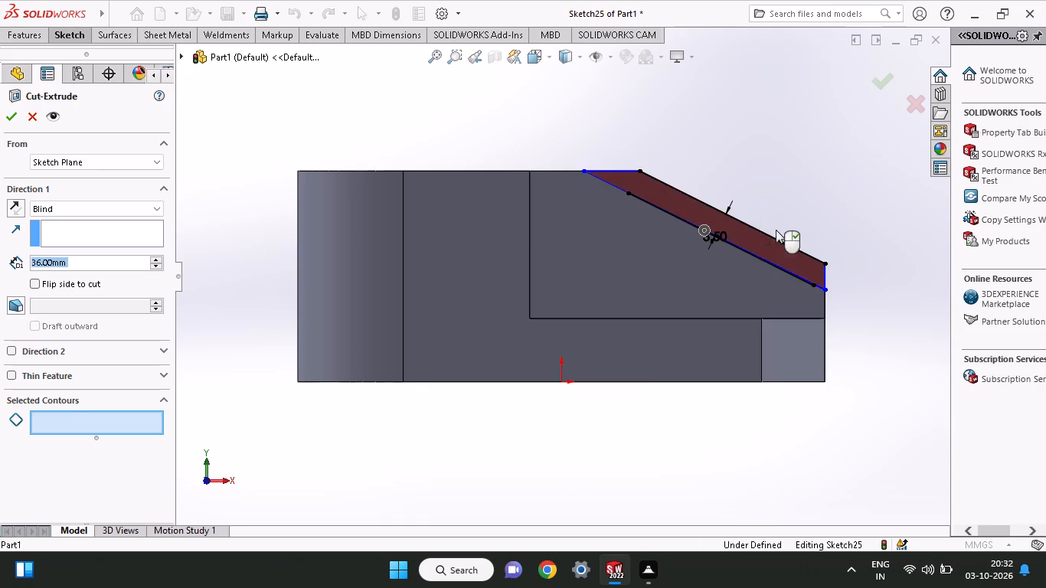
middle_click_drag(786, 224, 762, 245)
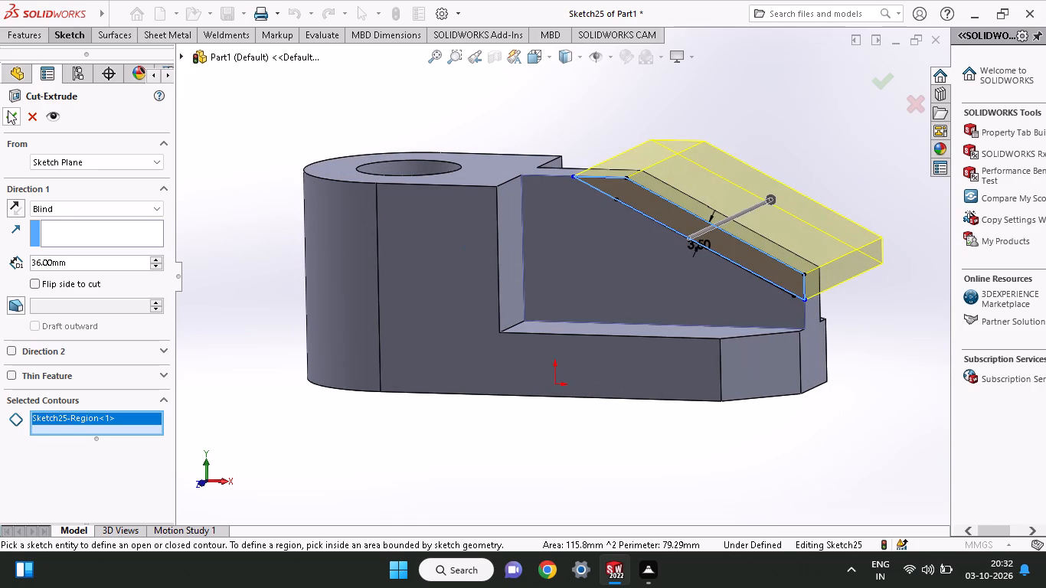
left_click(8, 110)
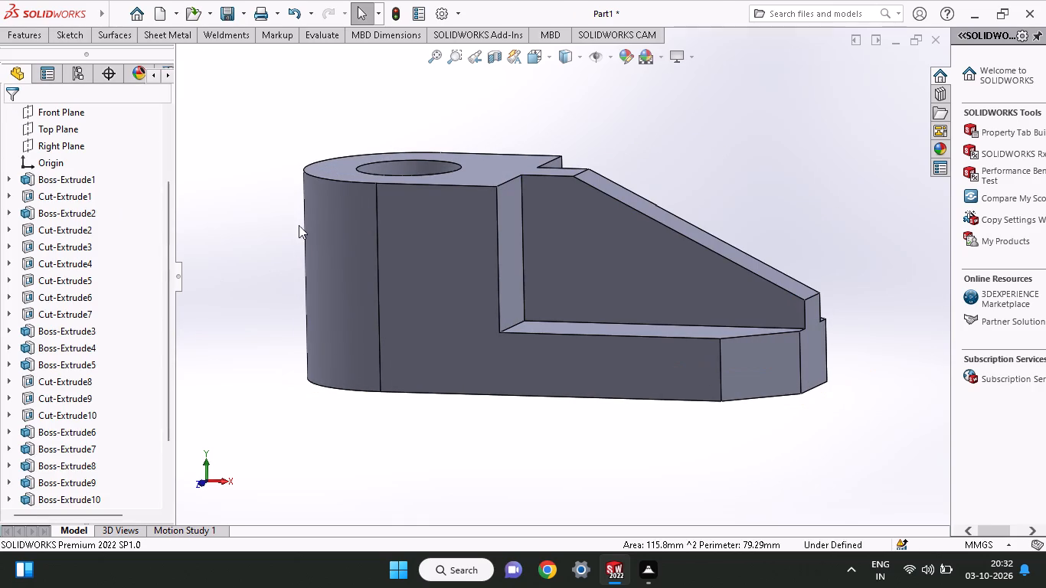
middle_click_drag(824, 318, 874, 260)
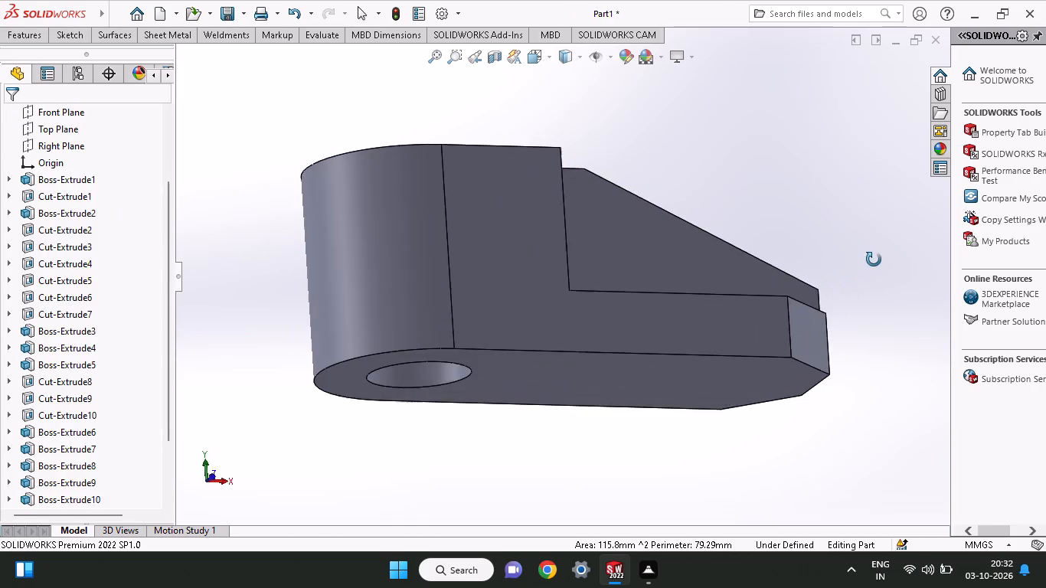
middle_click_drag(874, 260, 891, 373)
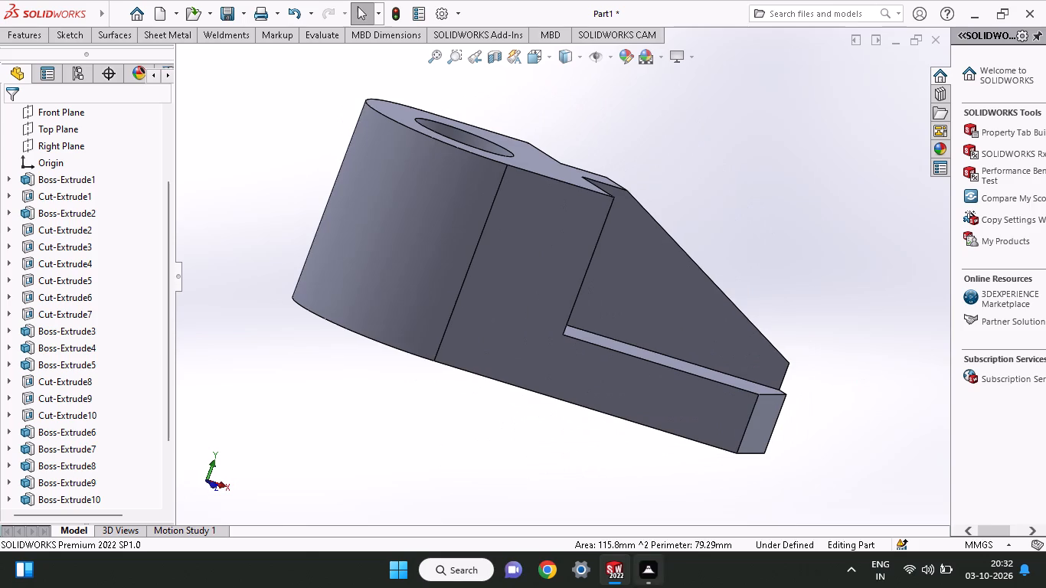
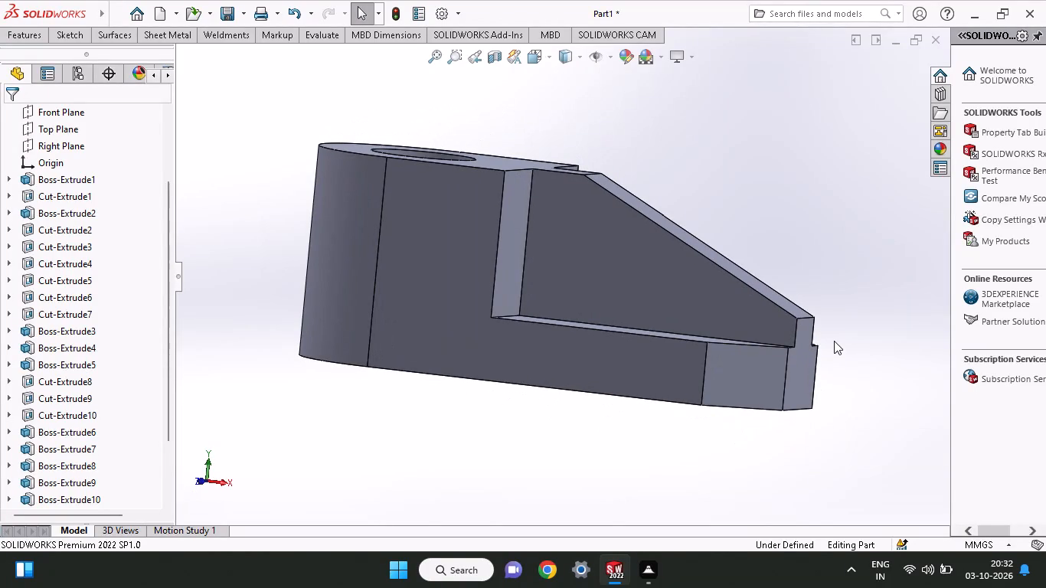
Start a sketch on the rib's side face and draw a line about 38 mm long along its sloped edge.
left_click(626, 296)
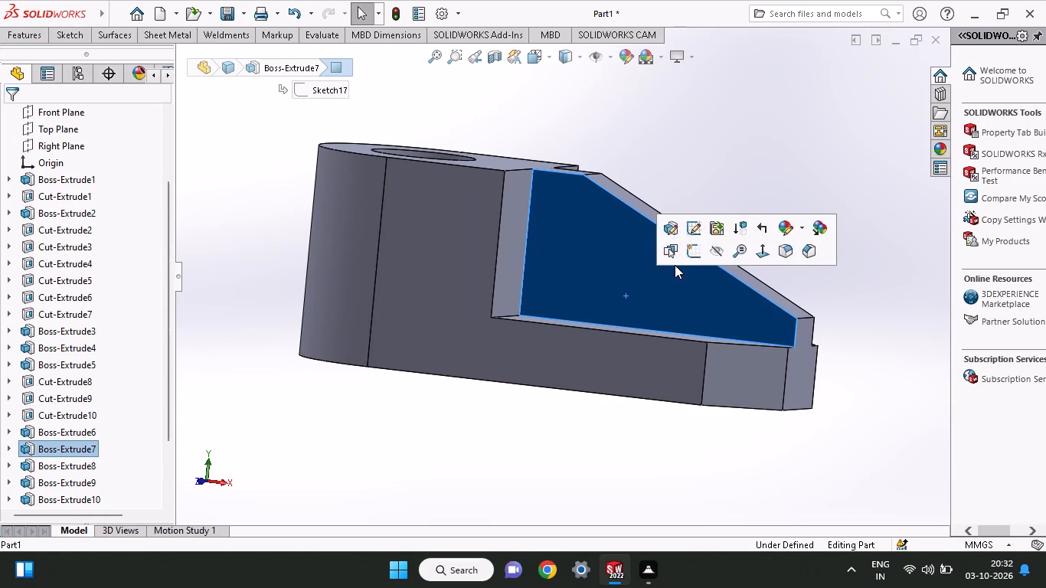
left_click(690, 253)
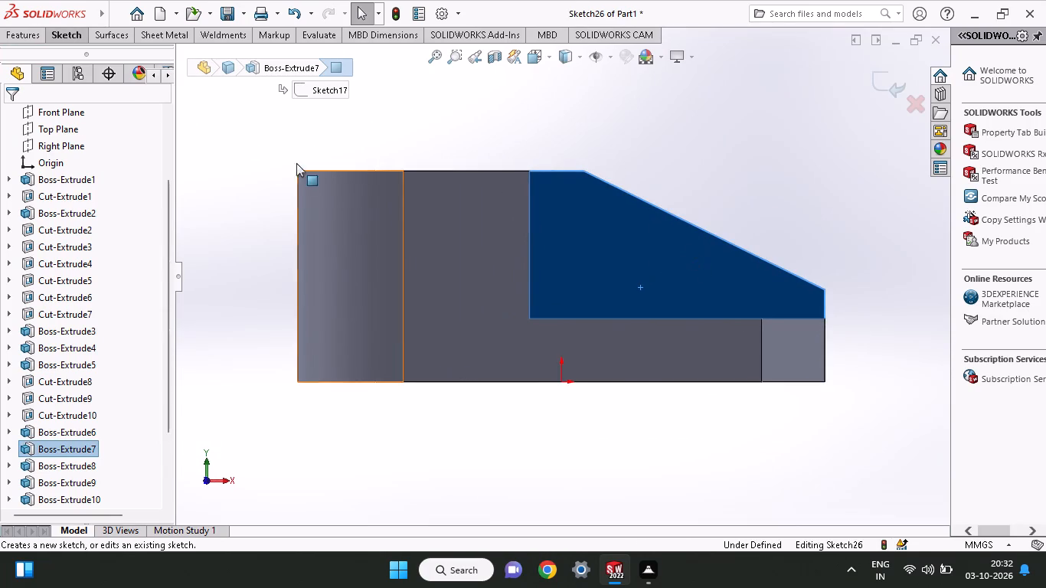
left_click(75, 31)
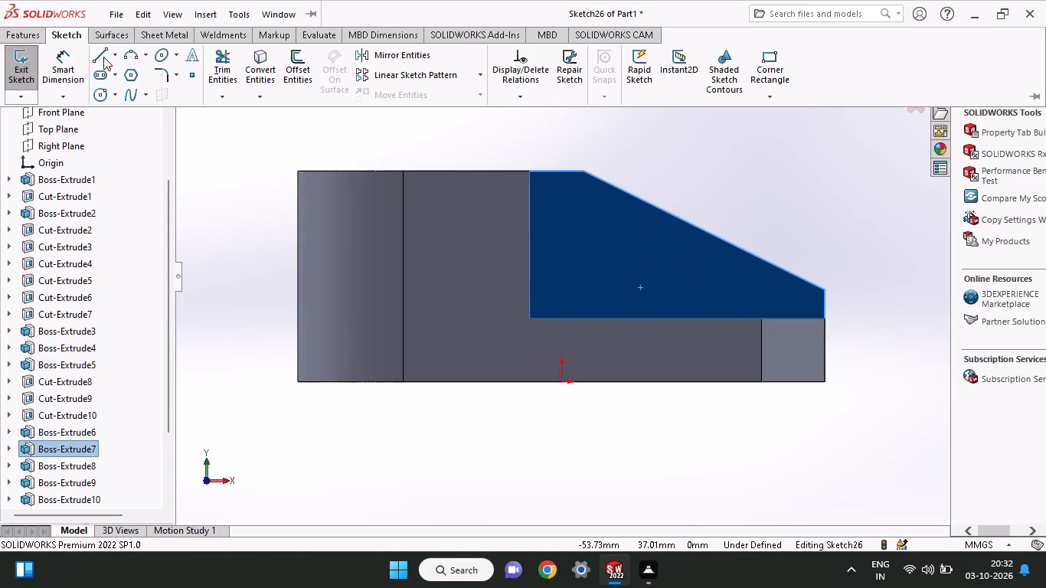
left_click(103, 57)
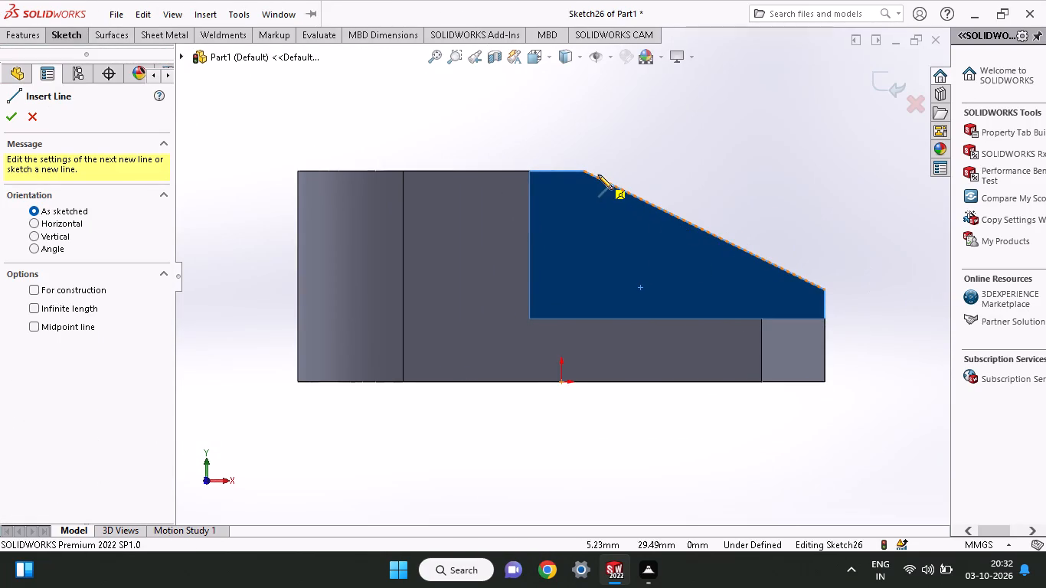
left_click(583, 172)
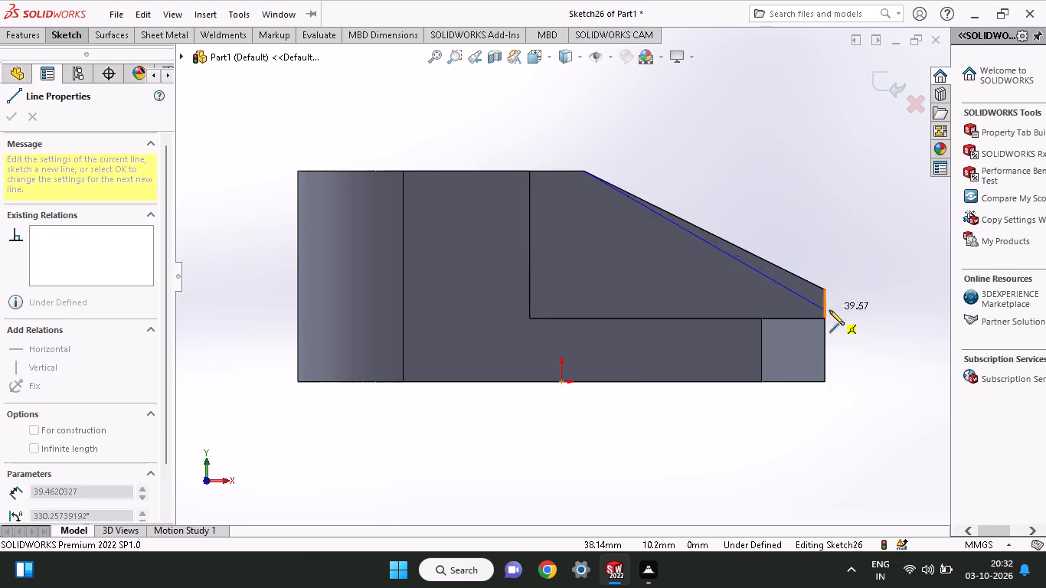
left_click(825, 289)
right_click(824, 214)
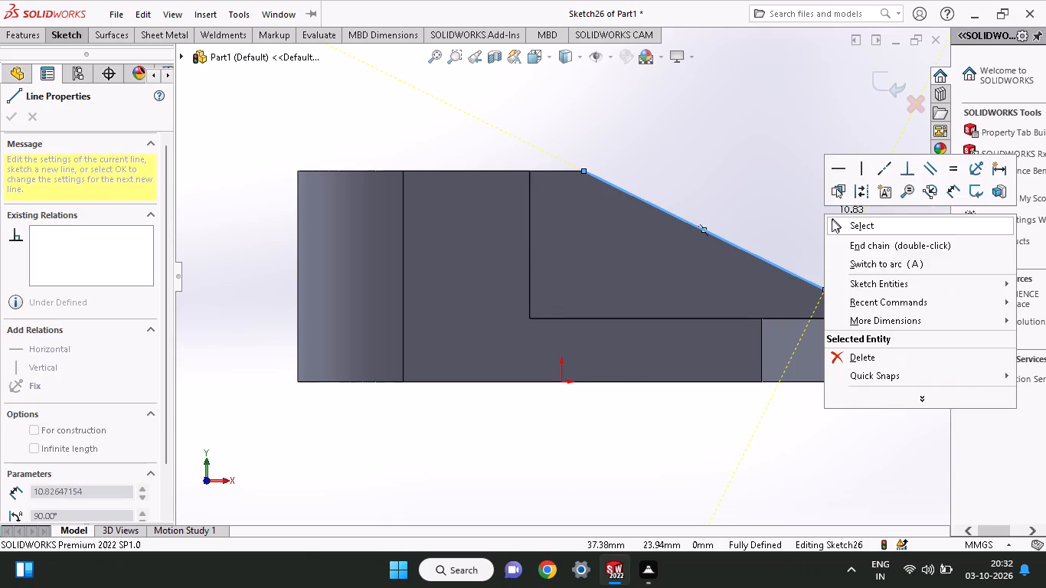
left_click(834, 220)
Offset the slope line 3.5 mm inward into the rib.
left_click(63, 40)
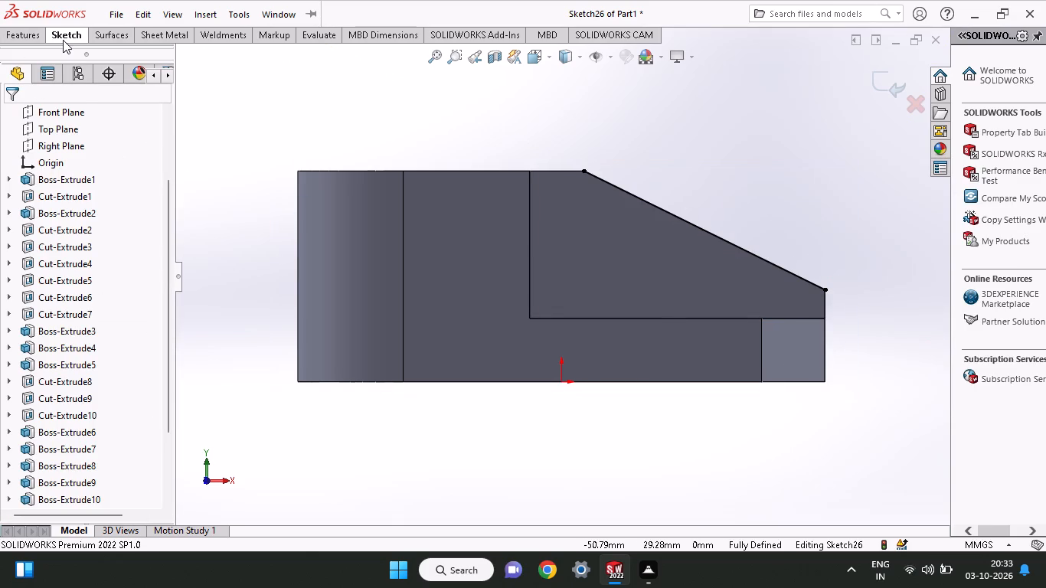
left_click(296, 77)
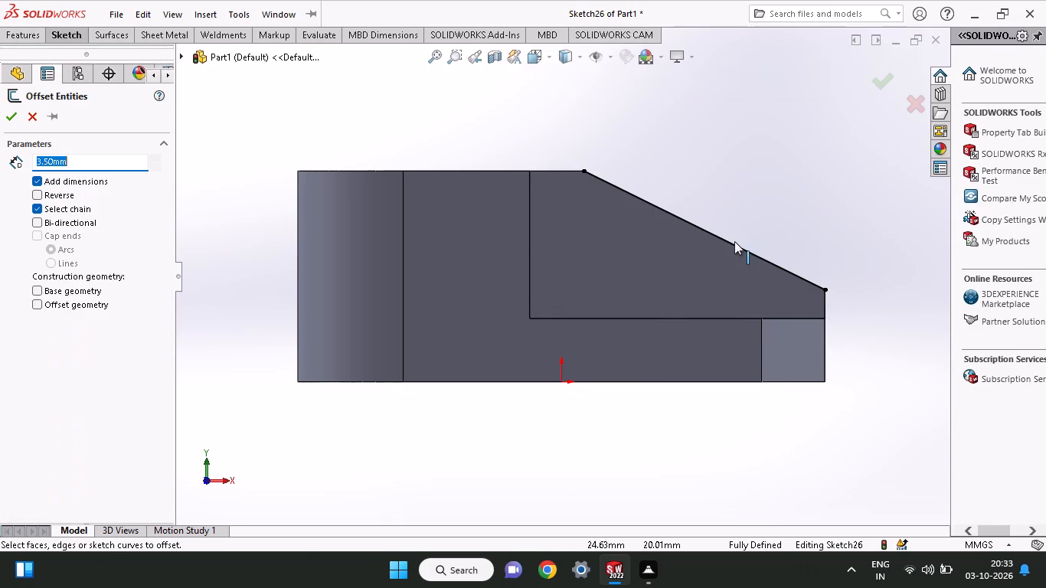
left_click(734, 241)
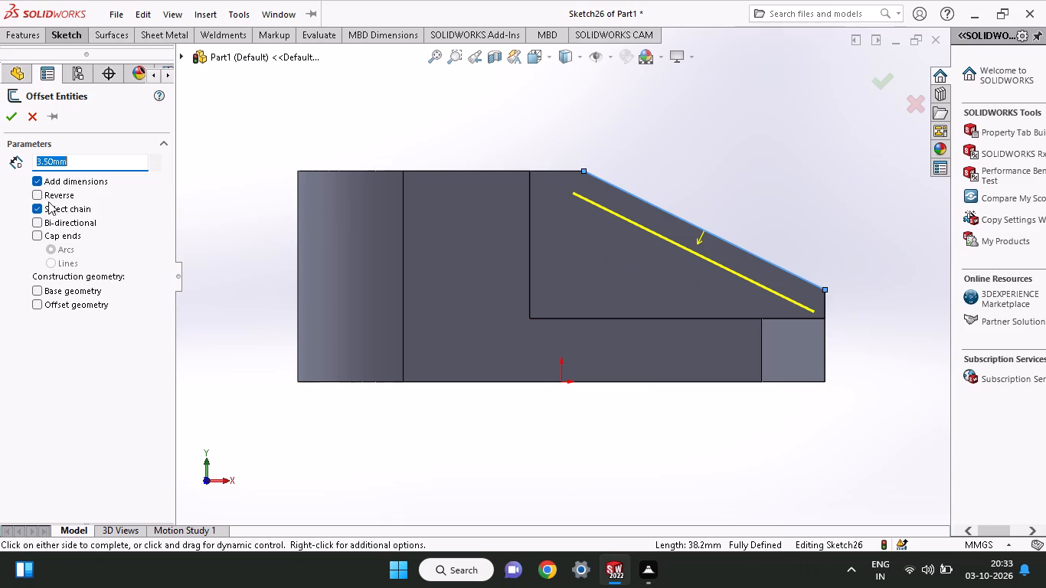
left_click(15, 119)
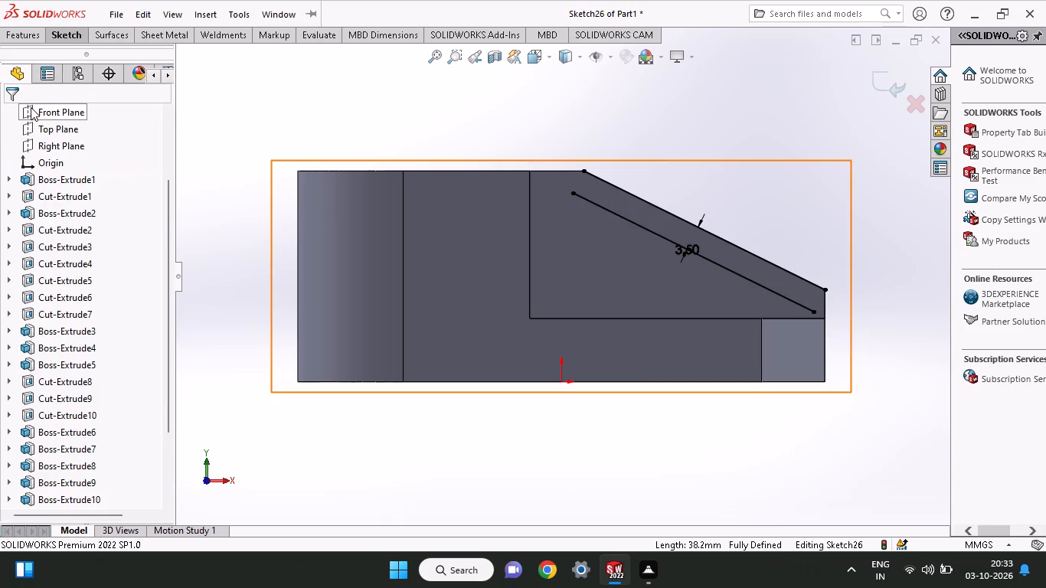
Sketch a line about 67 mm long over the offset line, running past both of its ends beyond the rib.
left_click(66, 34)
left_click(99, 55)
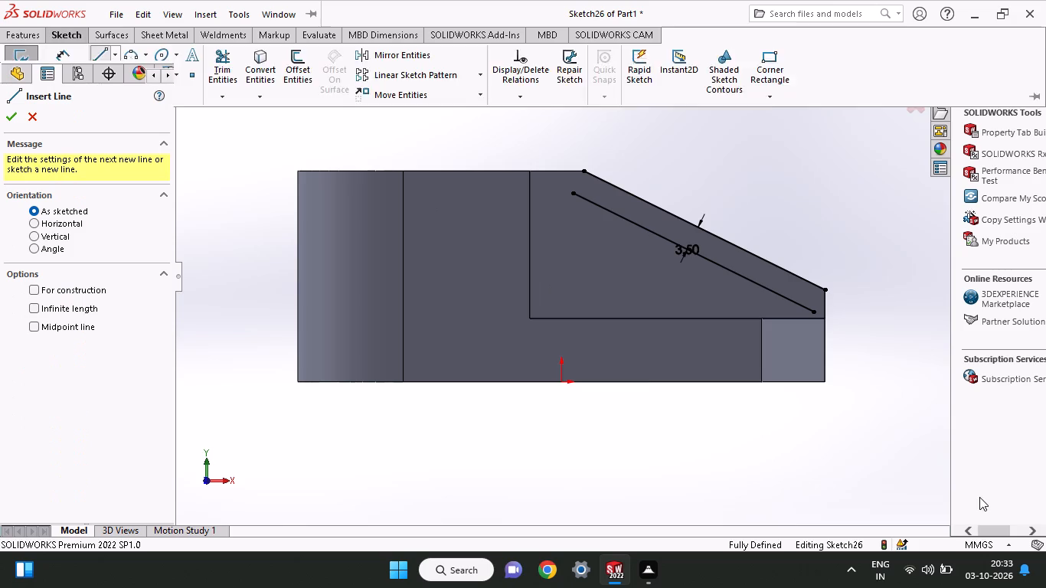
left_click(574, 198)
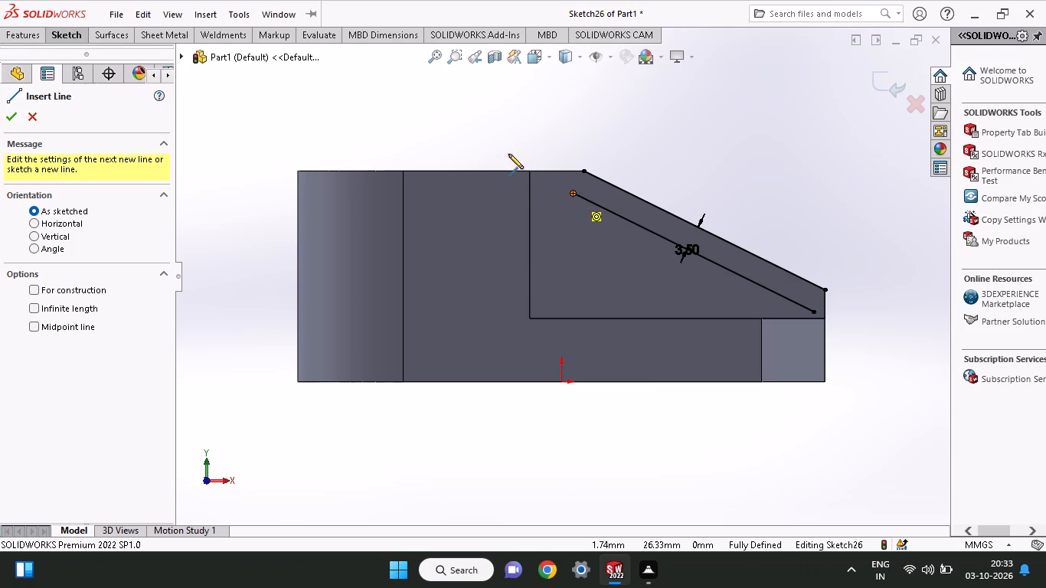
left_click(459, 136)
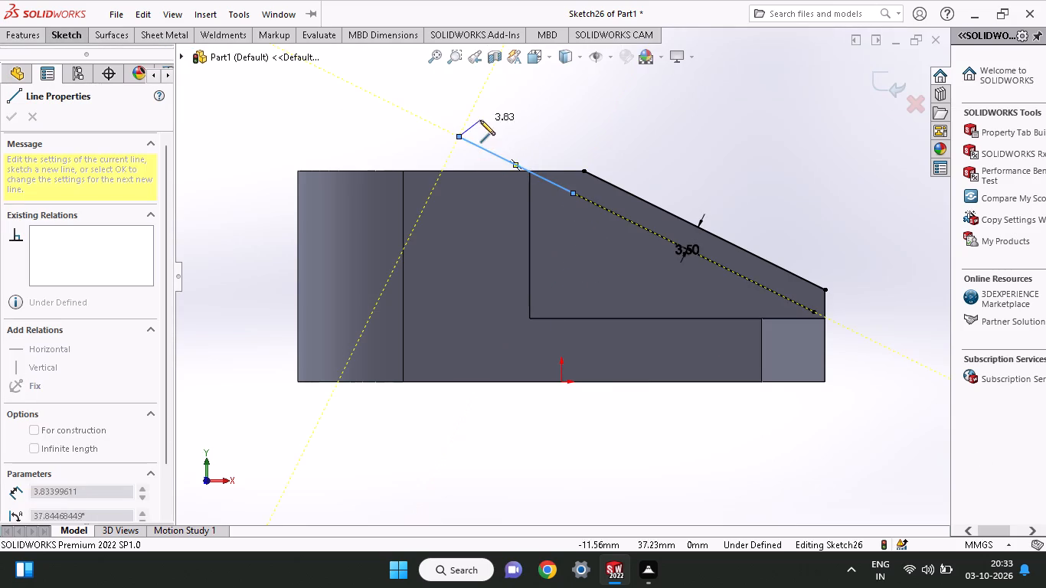
left_click(882, 348)
right_click(883, 271)
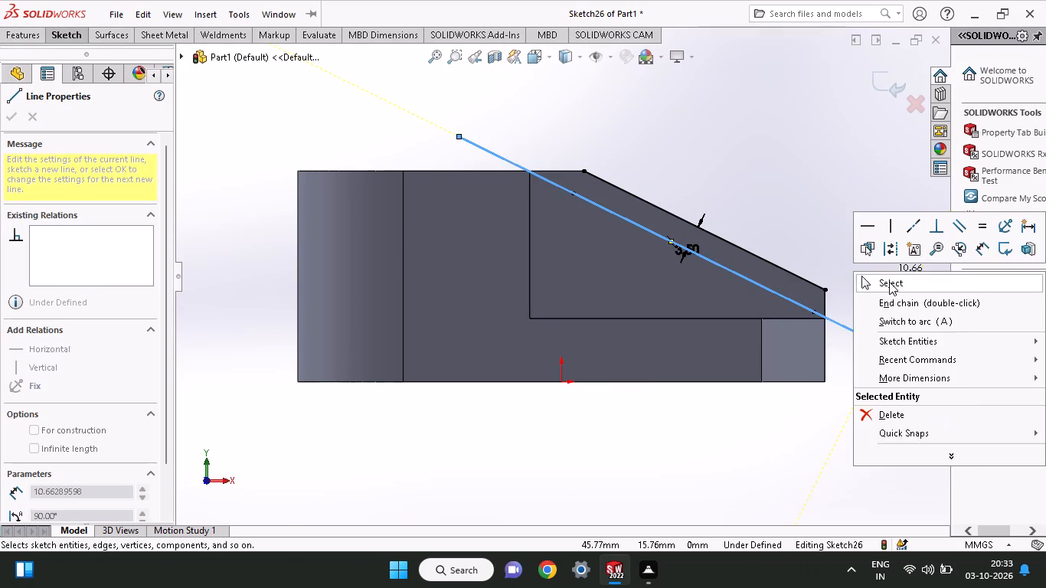
left_click(890, 283)
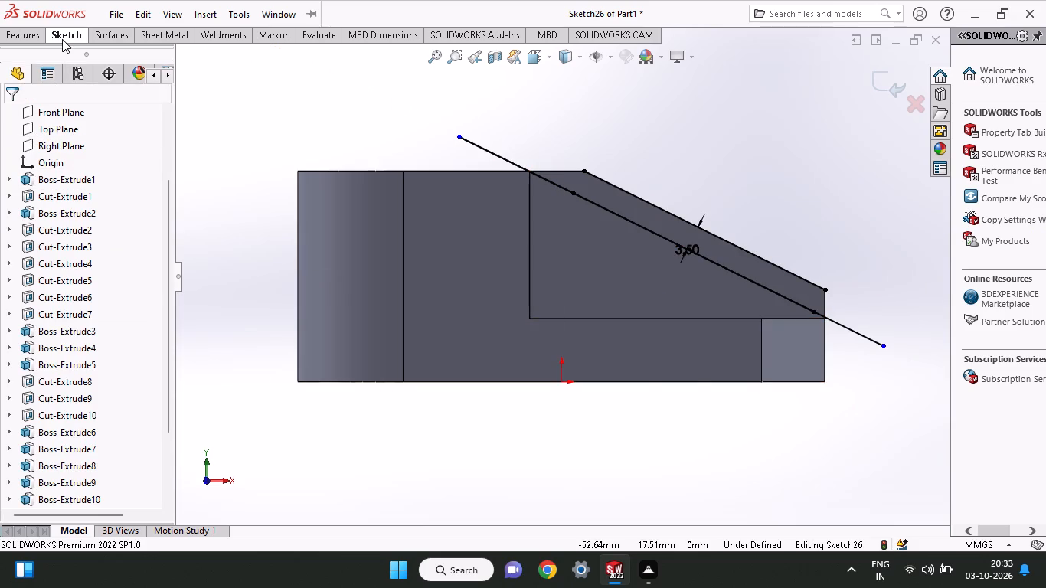
Sketch a horizontal line about 7.7 mm long from the slope's upper end to the rib's upper inner corner.
left_click(62, 39)
left_click(91, 56)
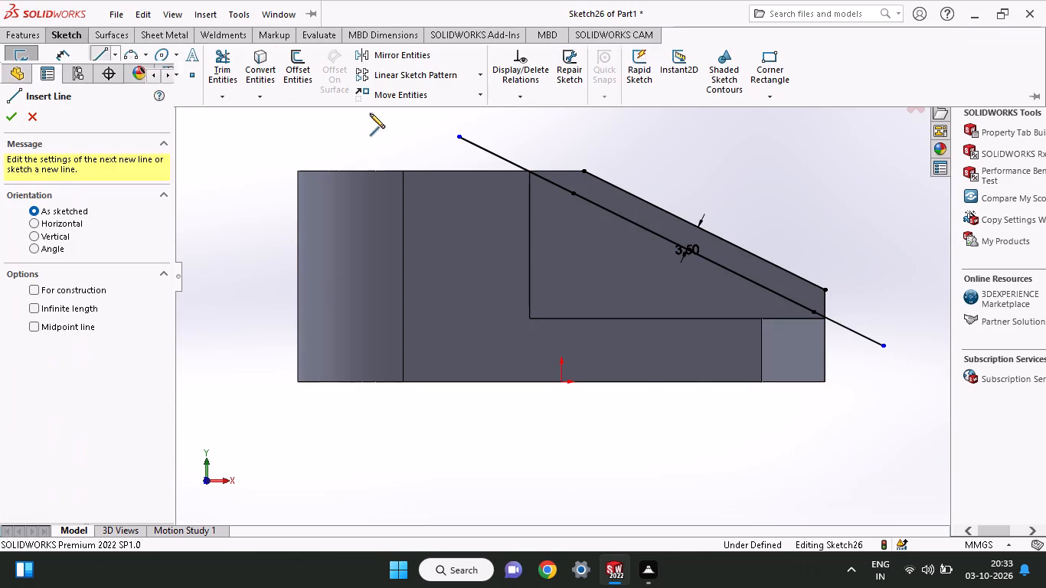
left_click(583, 171)
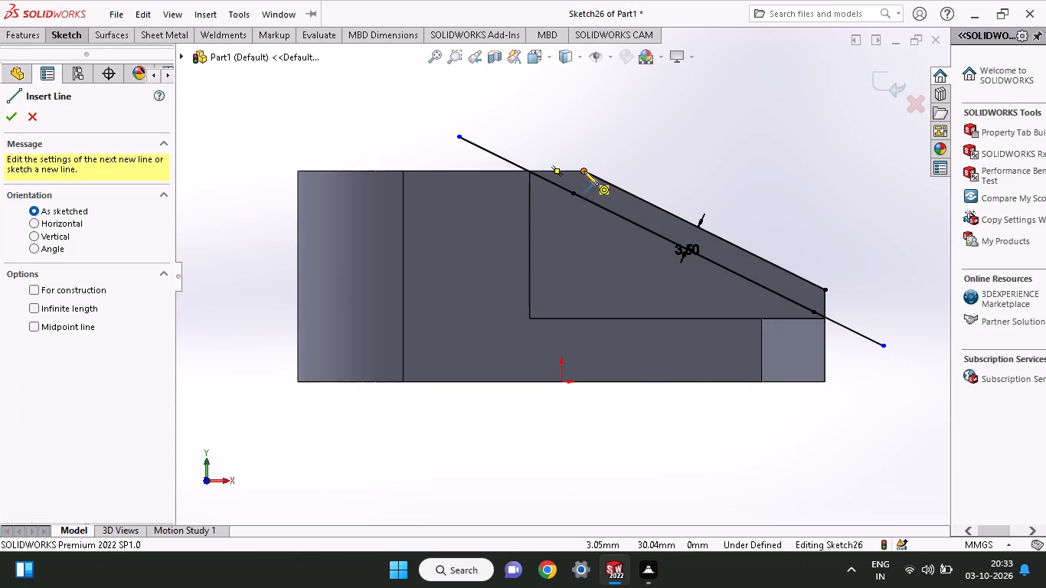
left_click(531, 172)
right_click(541, 132)
left_click(551, 137)
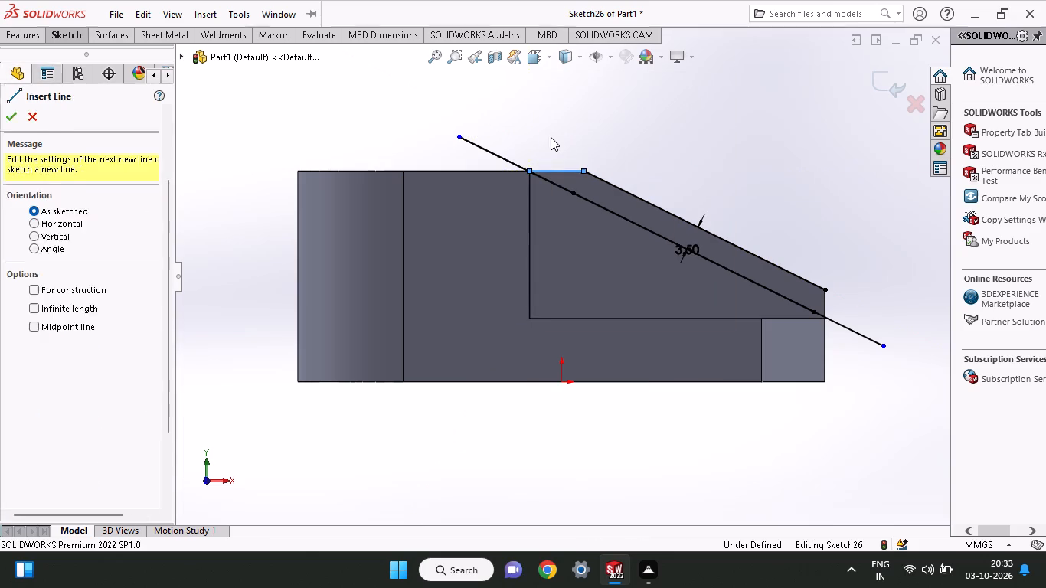
Sketch a vertical line down the rib's end edge from the slope's lower end, past the extended offset line.
left_click(79, 37)
left_click(112, 51)
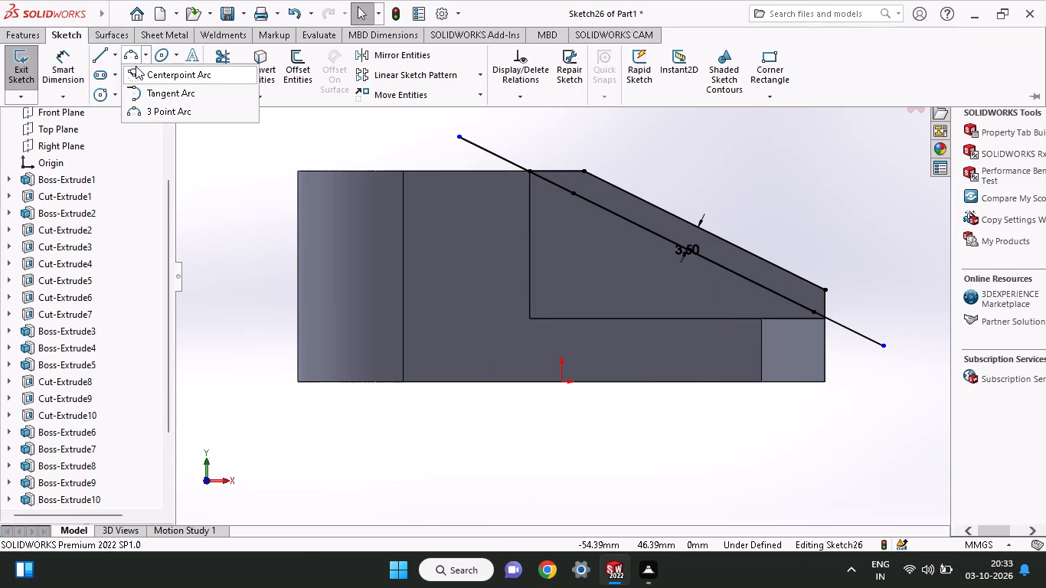
left_click(97, 56)
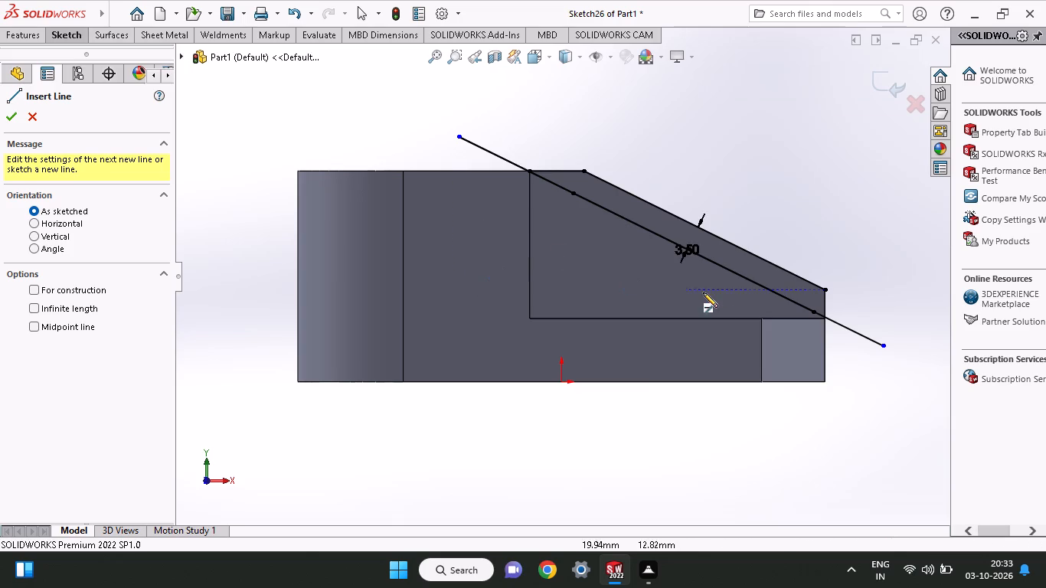
left_click(825, 293)
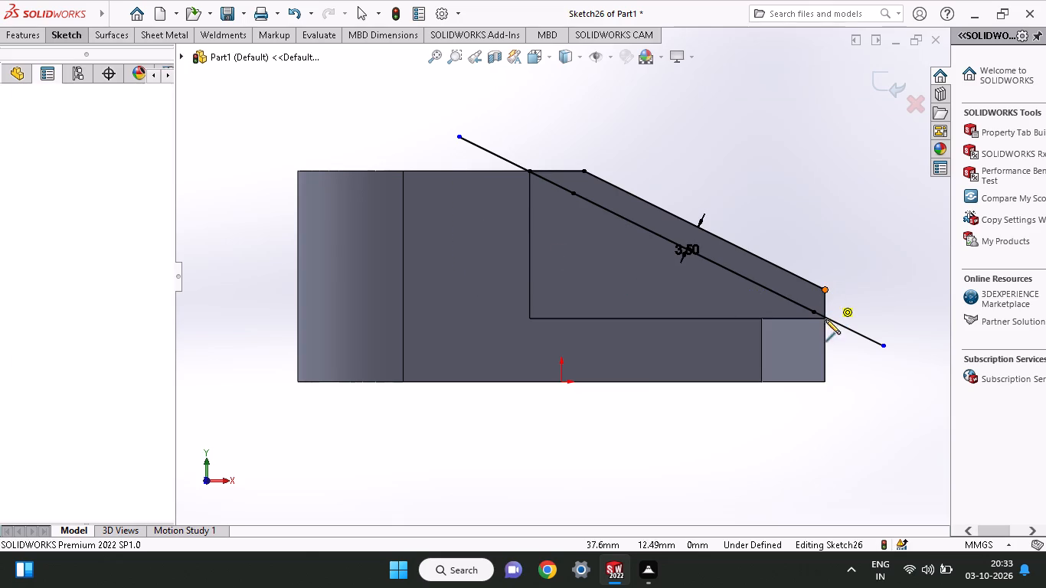
left_click(825, 333)
right_click(845, 273)
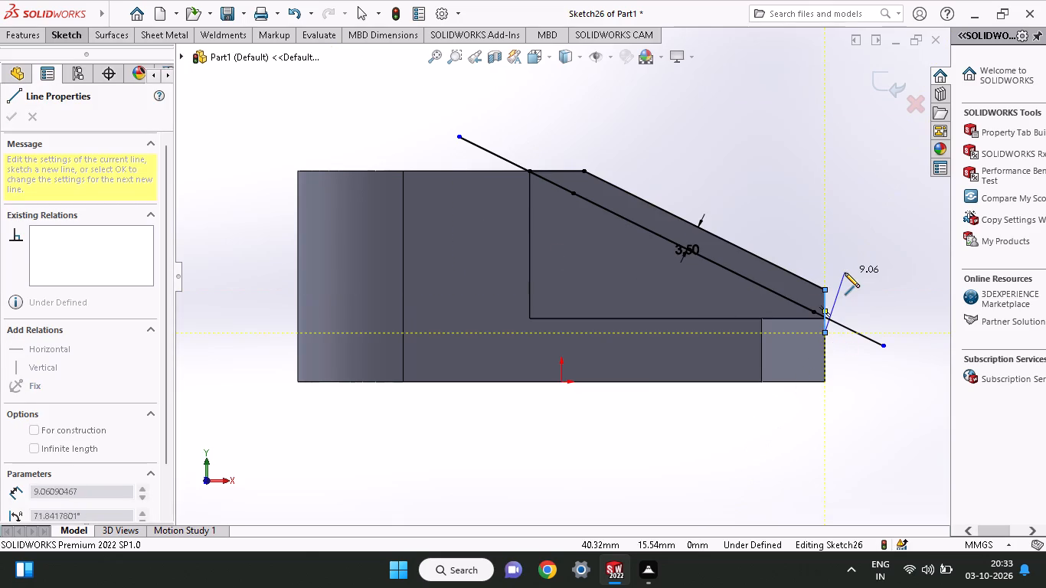
left_click(861, 283)
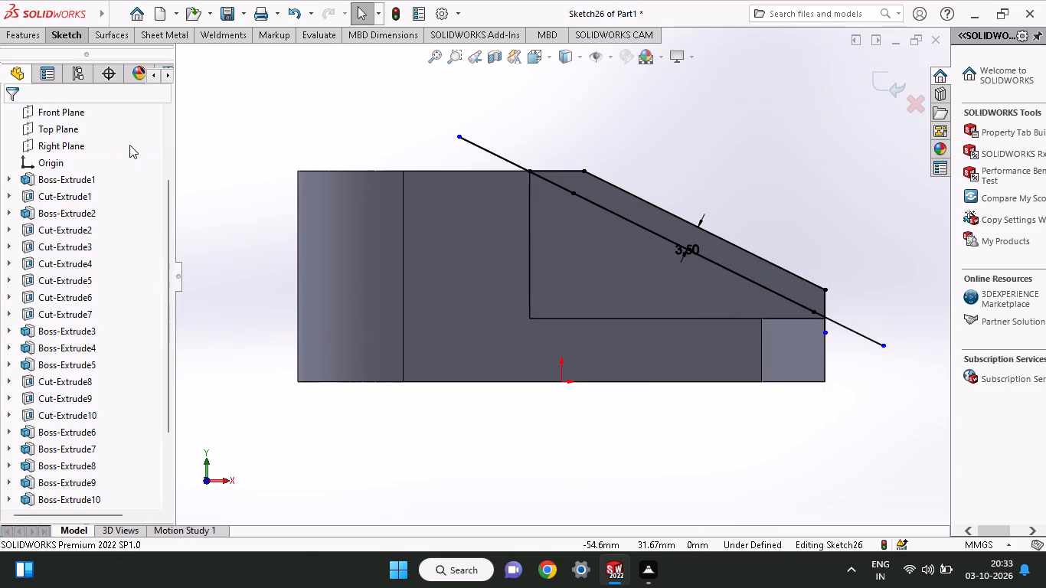
Trim the overhanging ends of the extended offset line and the lower end of the vertical line.
left_click(74, 34)
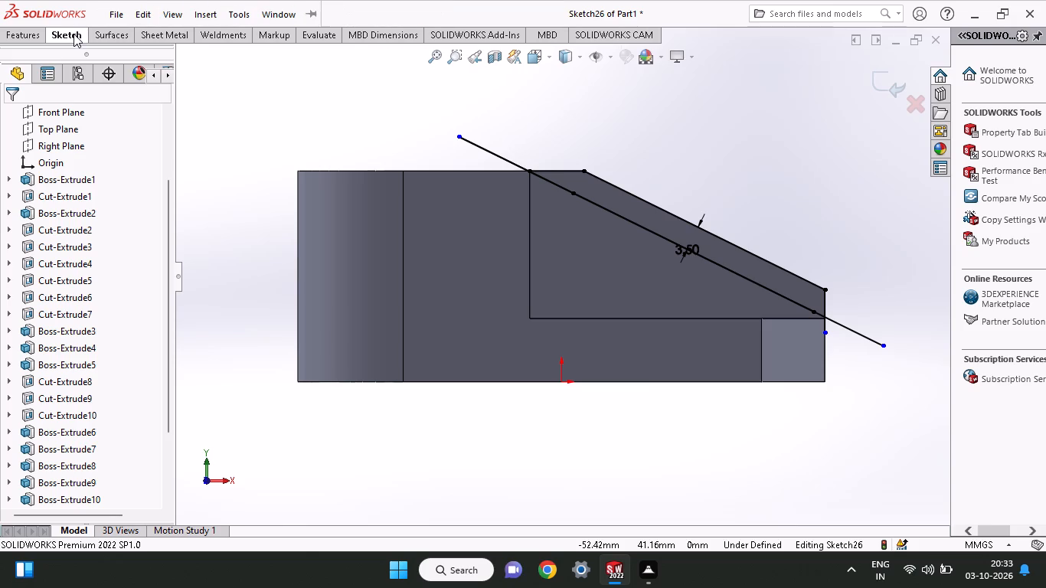
left_click(232, 60)
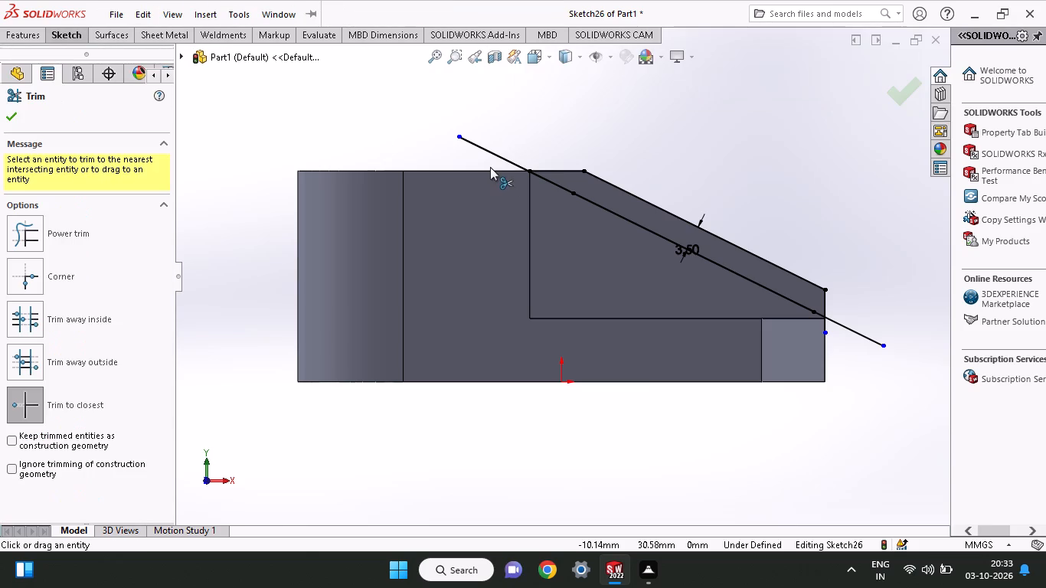
left_click(491, 167)
left_click(491, 171)
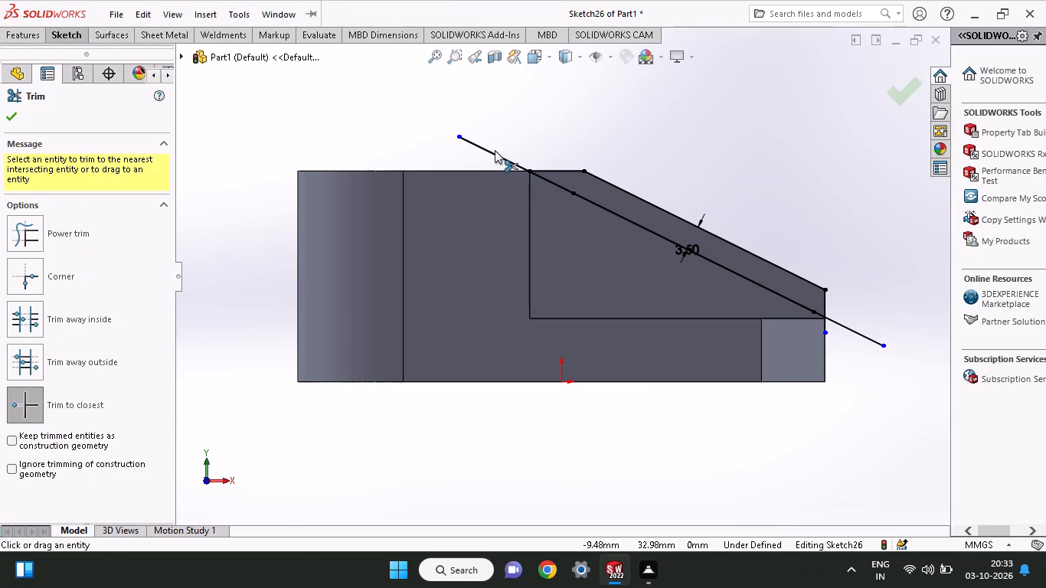
left_click(495, 150)
left_click(485, 152)
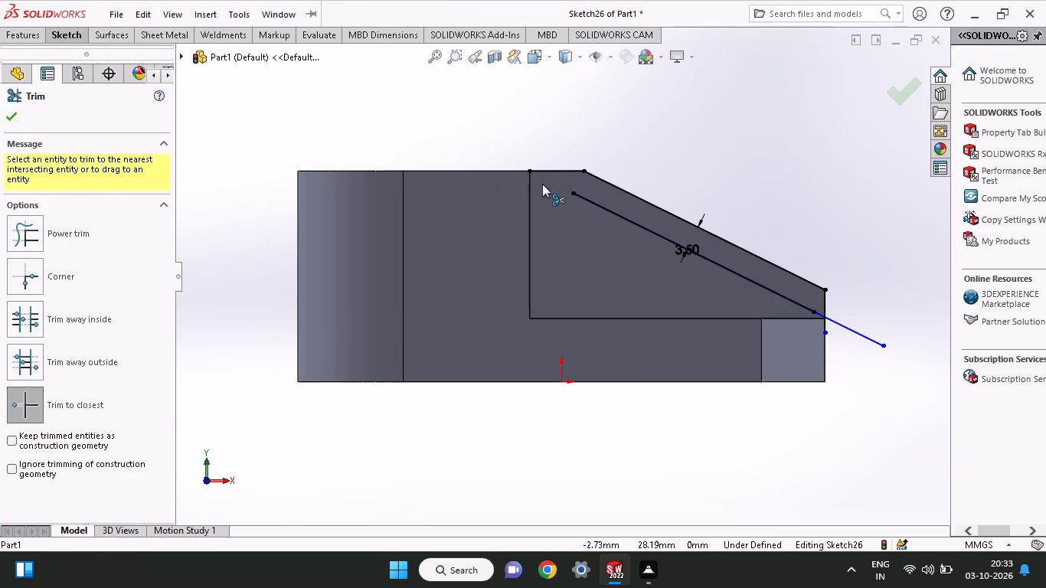
left_click(869, 338)
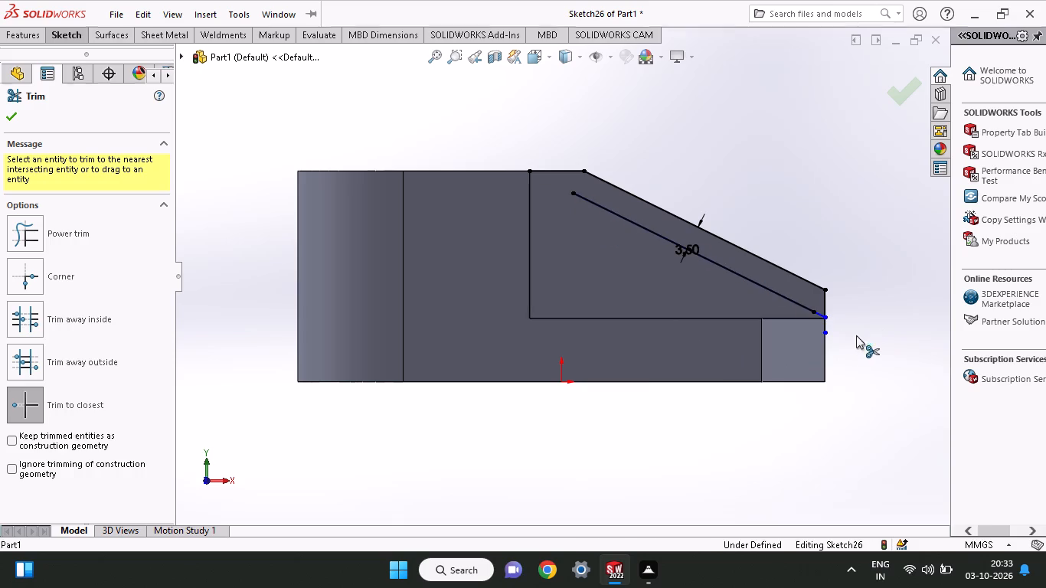
left_click(826, 328)
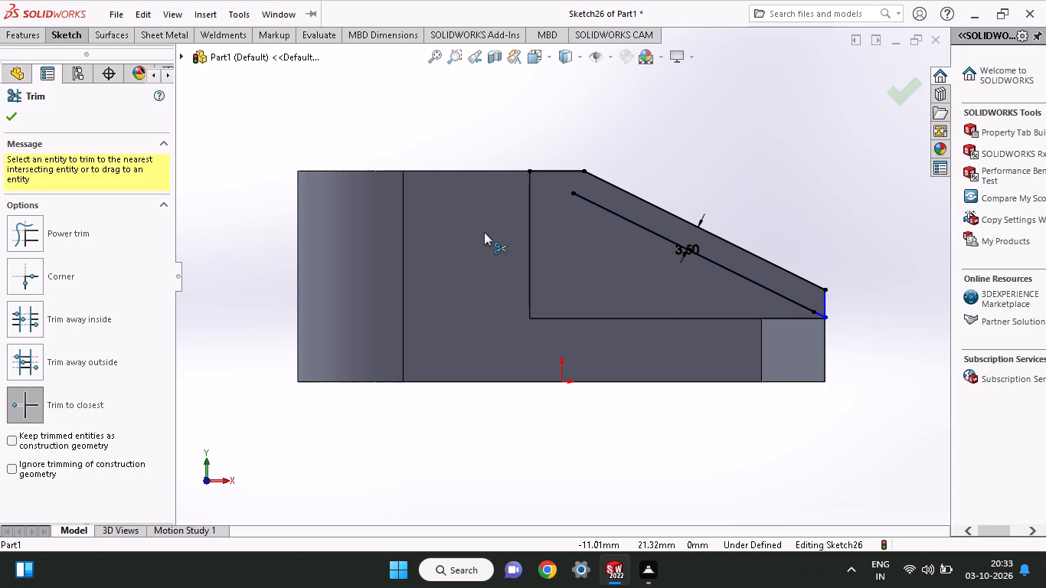
Sketch a line from the rib's upper inner corner to the offset line's upper end to close the strip.
left_click(83, 34)
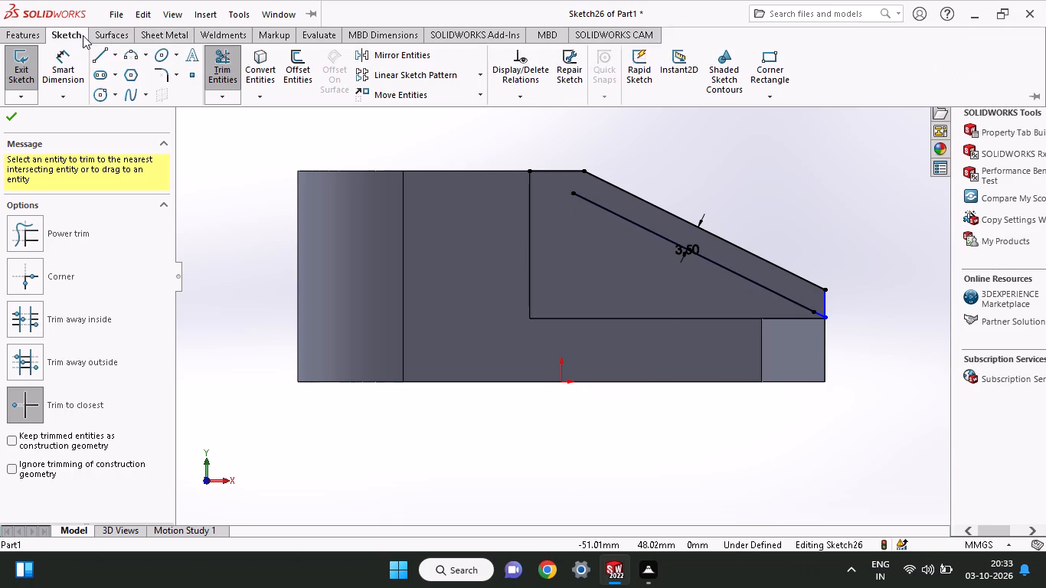
left_click(96, 55)
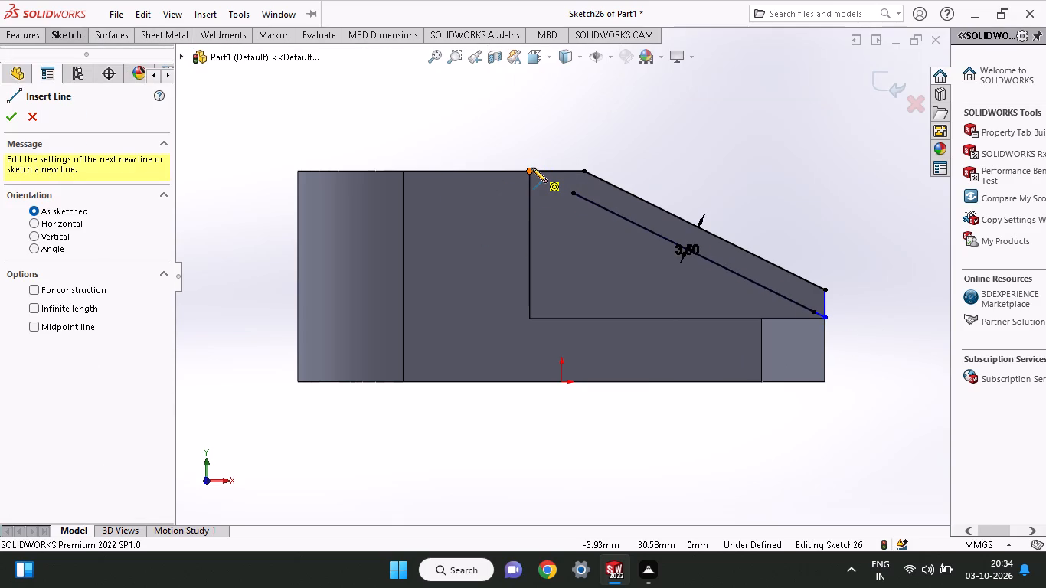
left_click(532, 168)
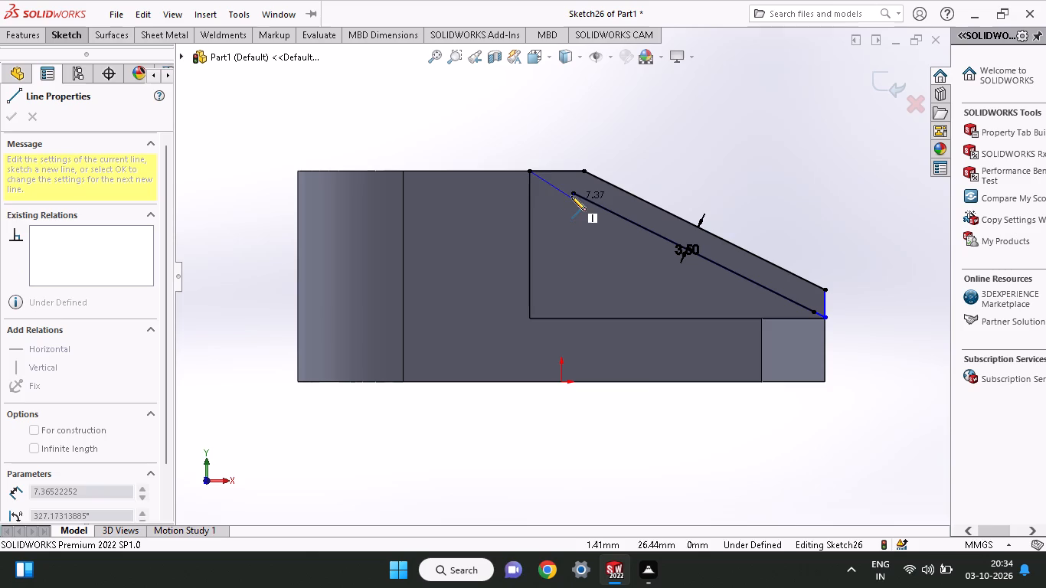
left_click(571, 196)
right_click(581, 133)
left_click(587, 140)
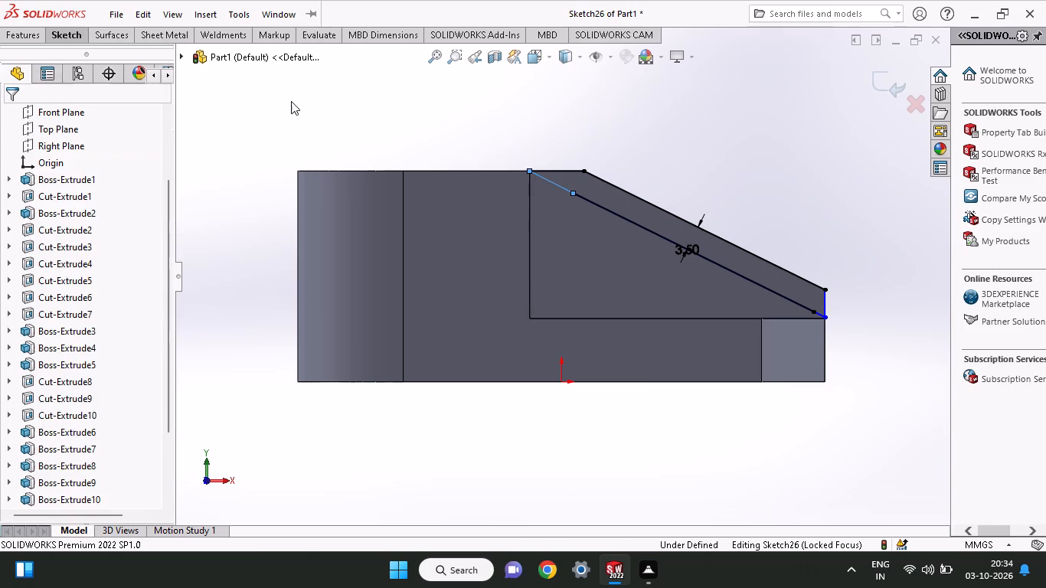
Cut-extrude the closed strip region along the rib's slope as a blind cut 36 mm deep through the rib.
left_click(21, 42)
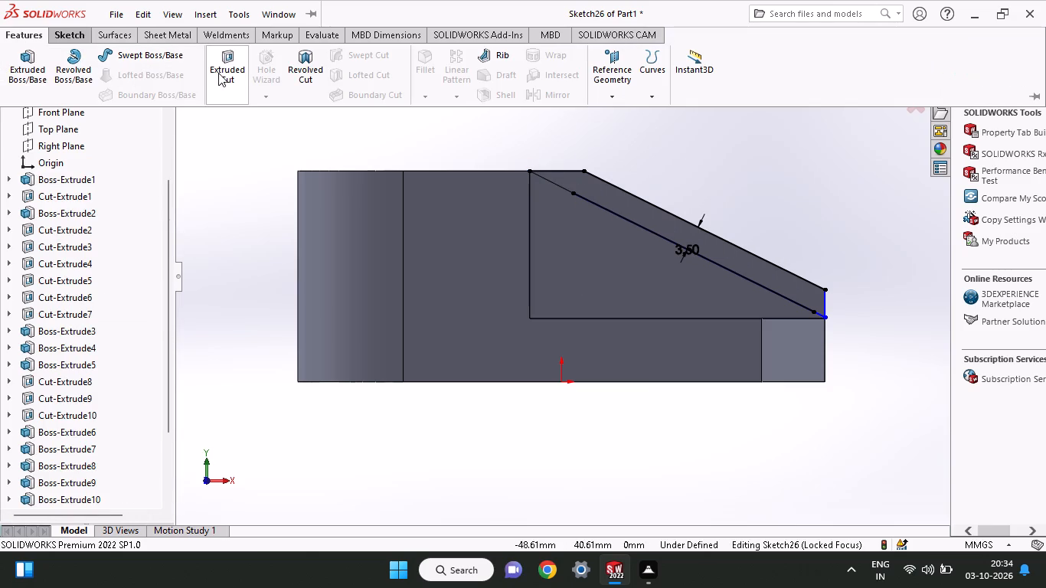
left_click(218, 73)
middle_click_drag(757, 218, 757, 220)
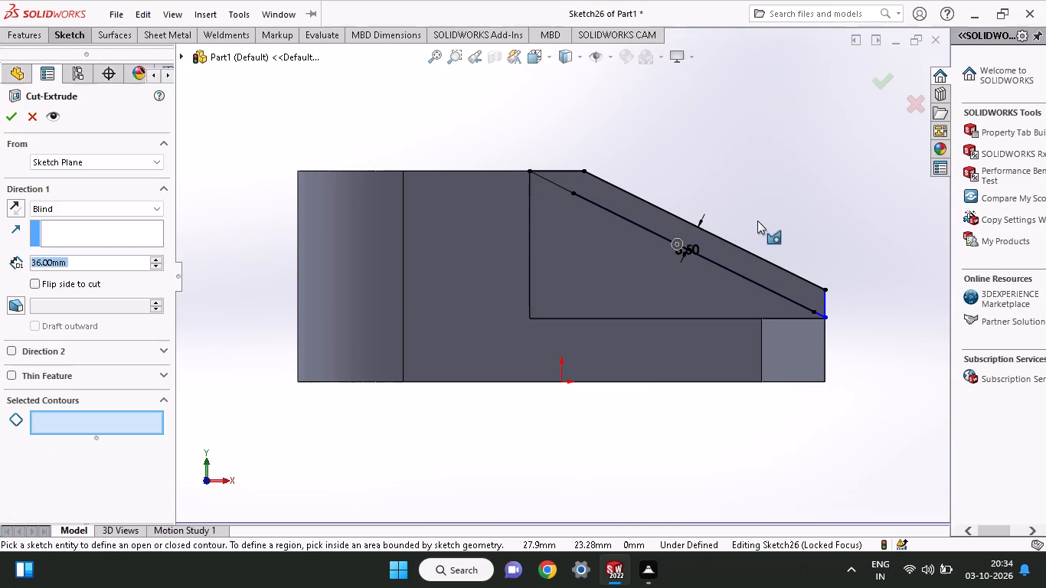
middle_click_drag(757, 220, 721, 262)
left_click(720, 292)
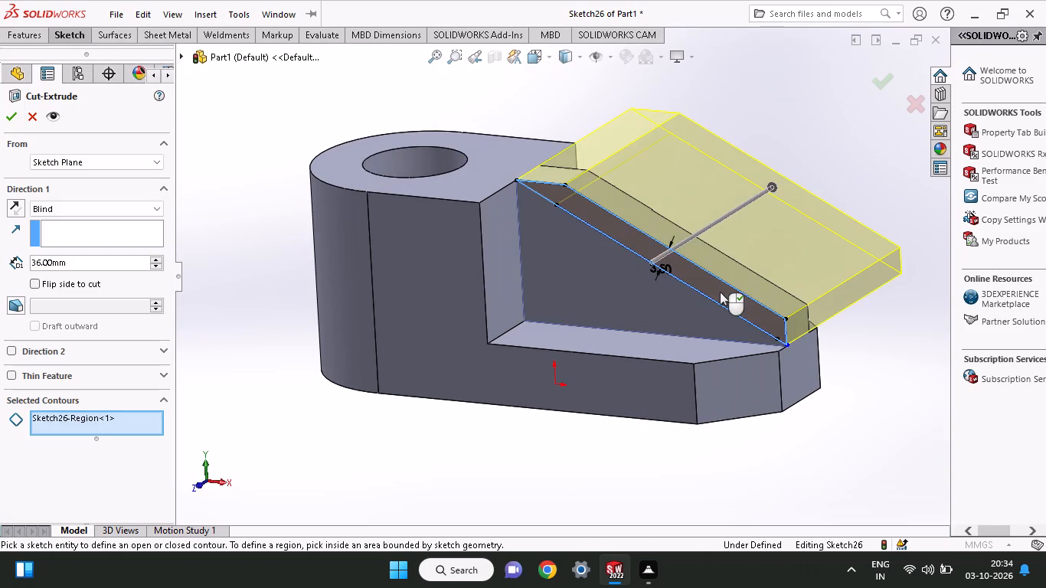
left_click(4, 116)
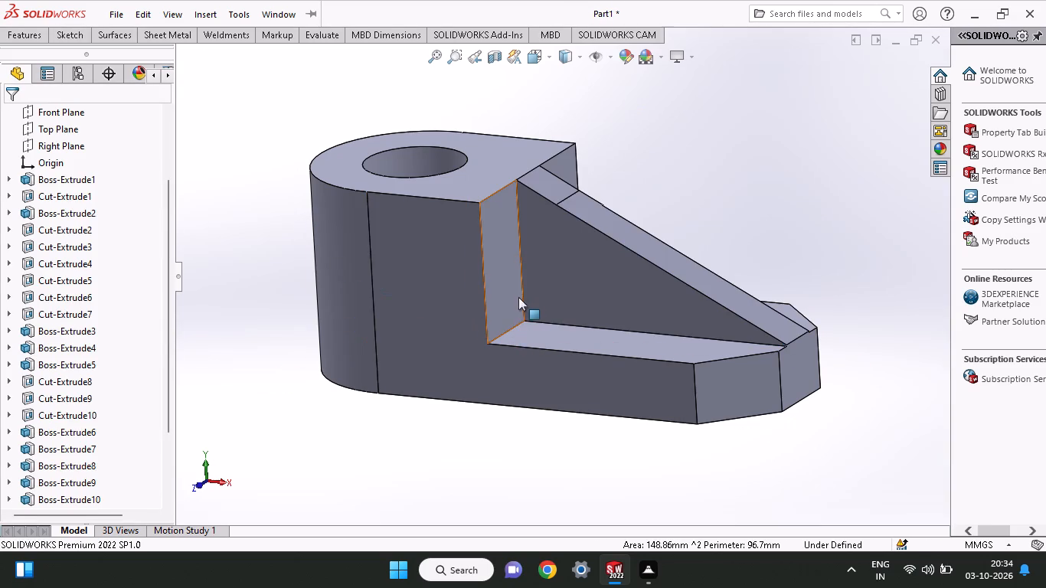
Examine the rib's newly cut slope and its junctions with the boss block and arm from several angles.
middle_click_drag(527, 287, 338, 410)
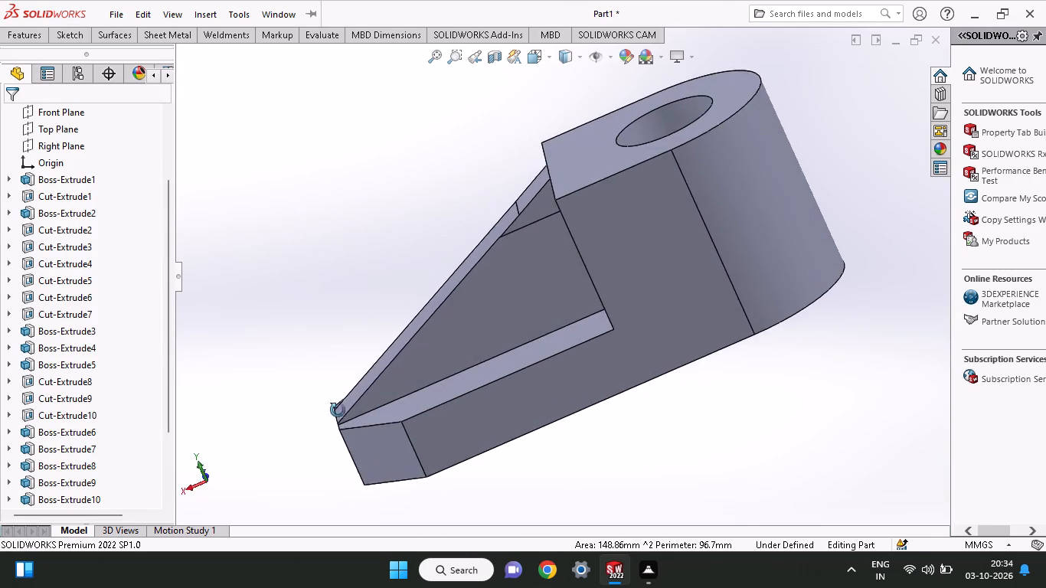
middle_click_drag(338, 410, 556, 464)
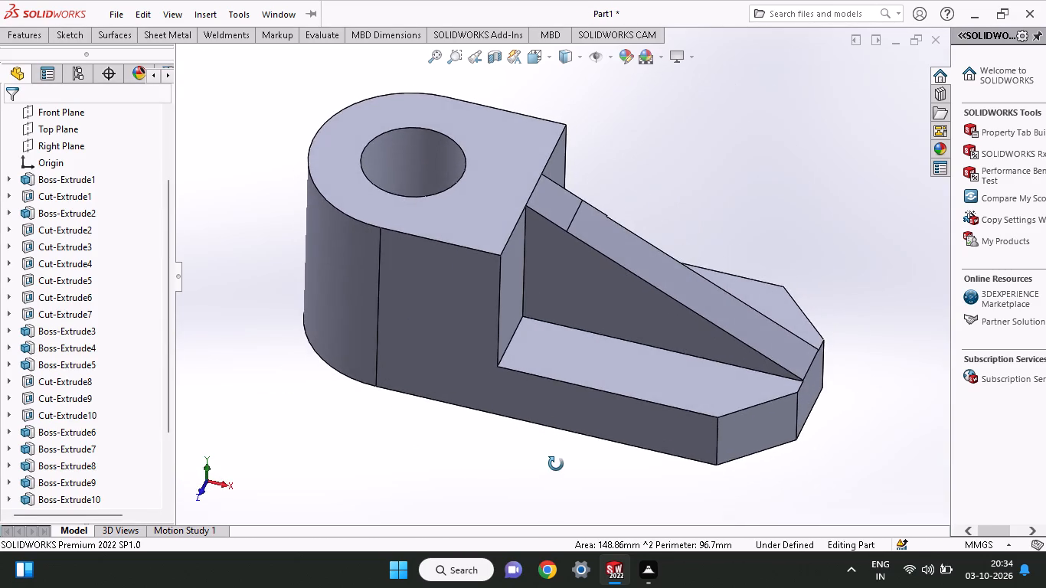
middle_click_drag(556, 464, 450, 448)
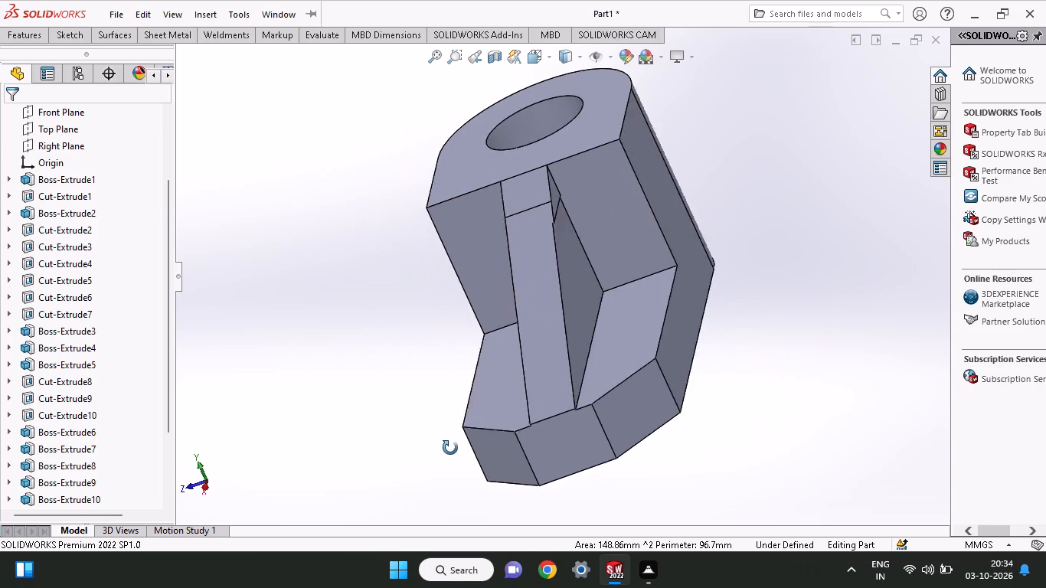
middle_click_drag(450, 448, 475, 387)
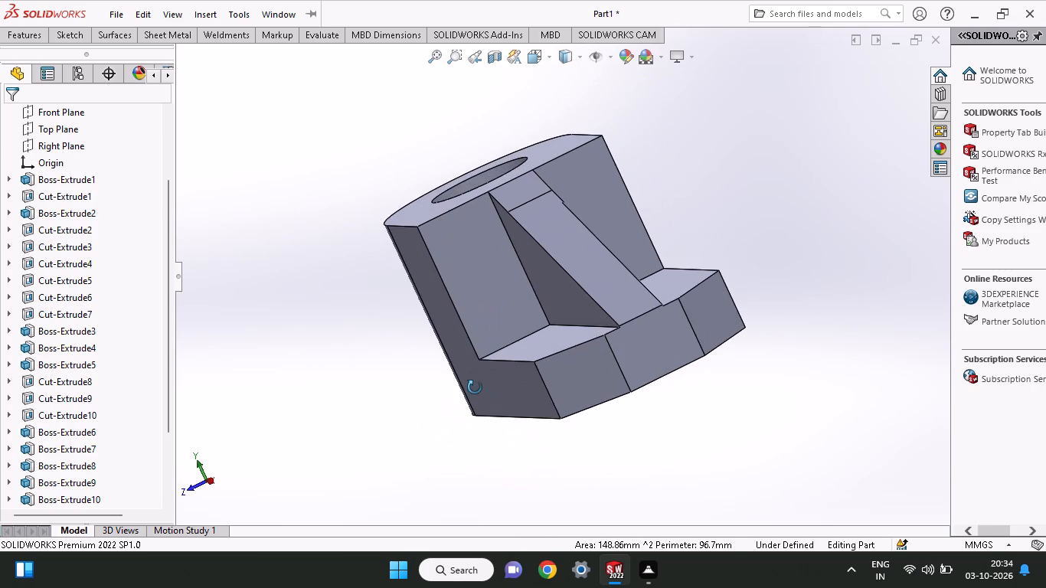
middle_click_drag(475, 387, 446, 476)
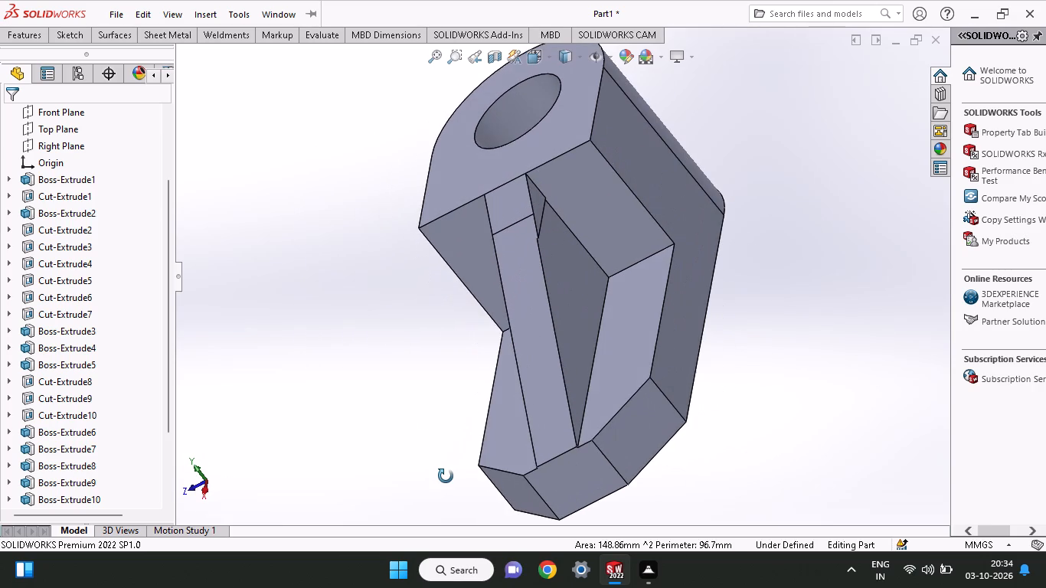
middle_click_drag(446, 476, 562, 380)
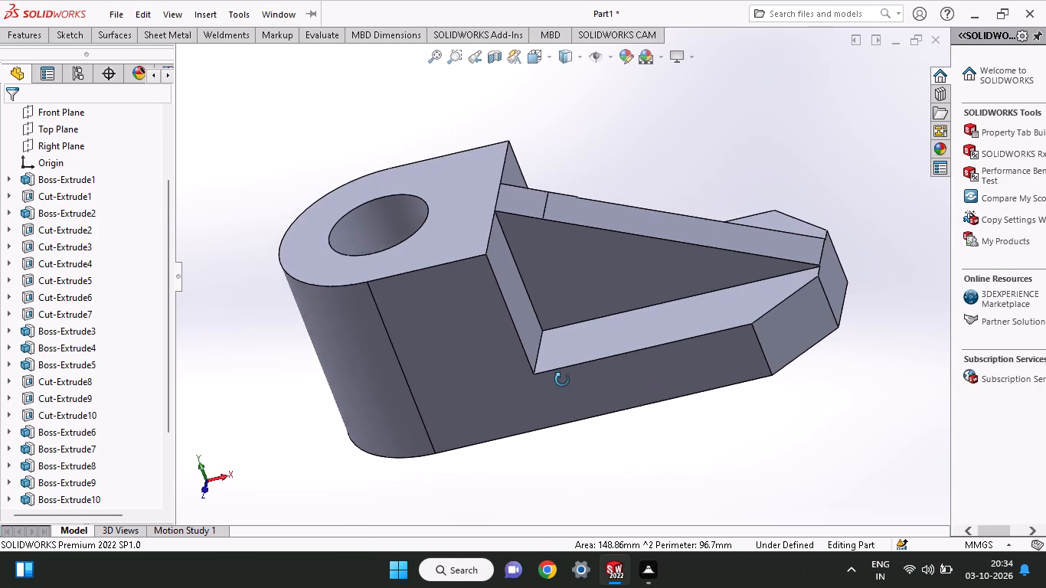
middle_click_drag(562, 380, 567, 387)
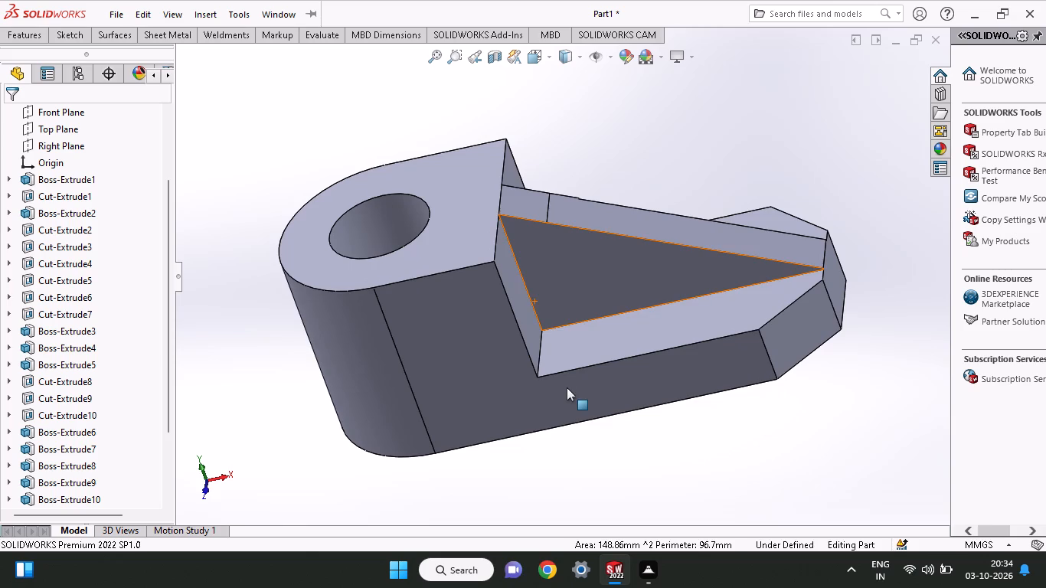
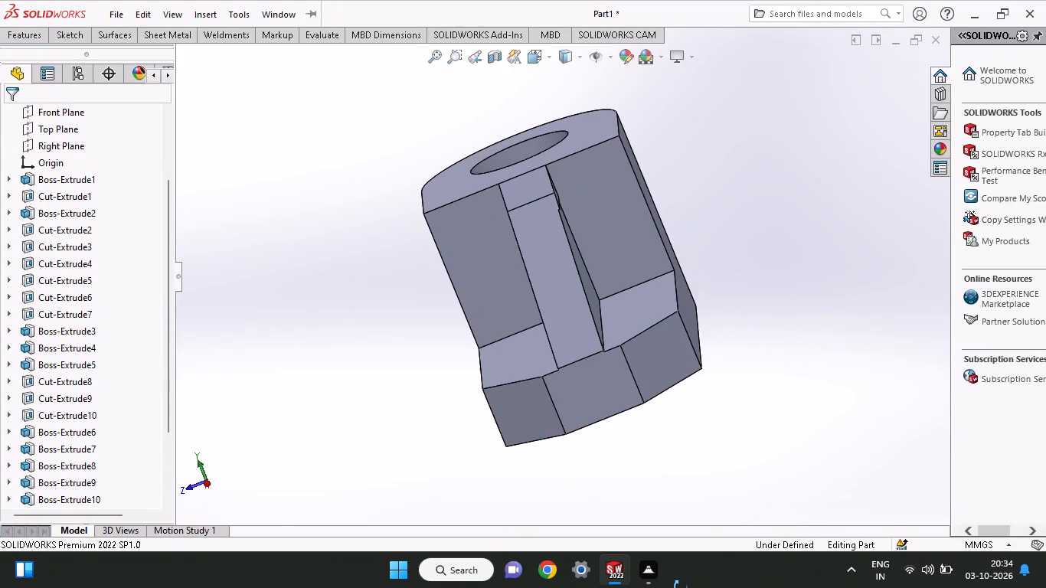
Sketch a corner rectangle about 42 by 7.2 mm on the arm's top face, covering the rib's full footprint up to the boss block.
middle_click_drag(729, 378, 700, 544)
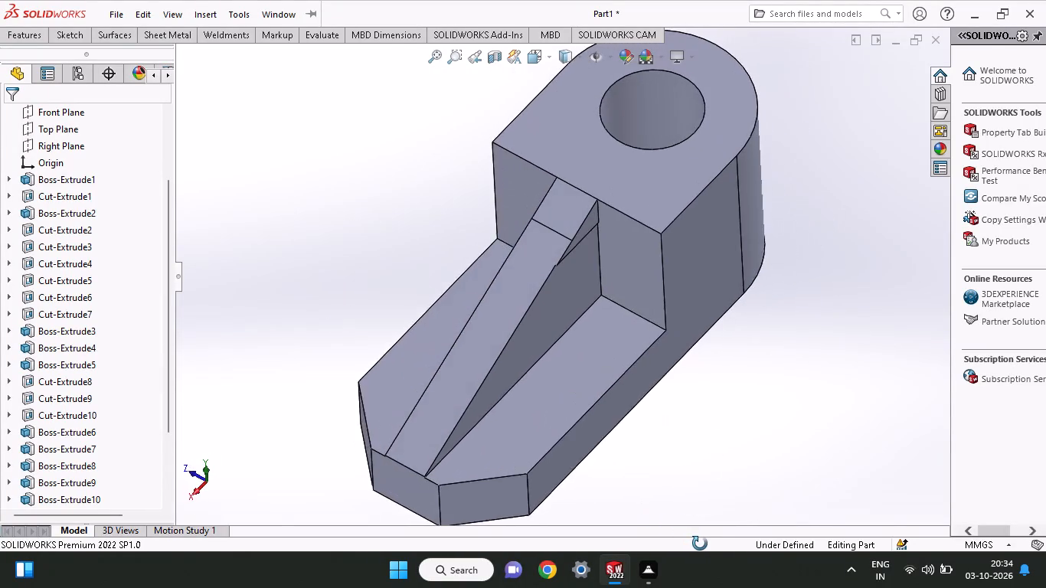
middle_click_drag(700, 544, 731, 566)
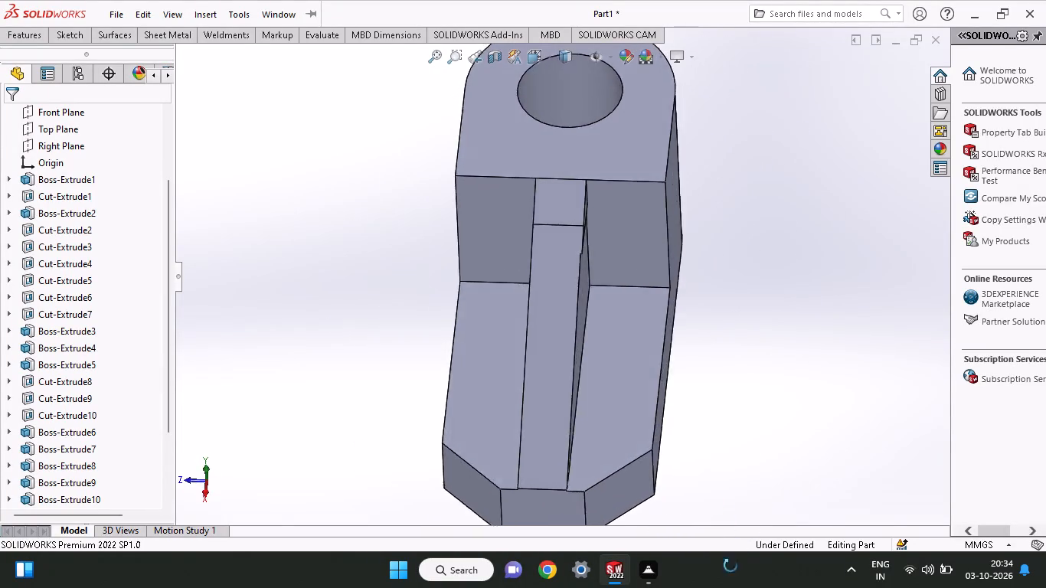
middle_click_drag(731, 566, 722, 575)
middle_click_drag(580, 333, 593, 421)
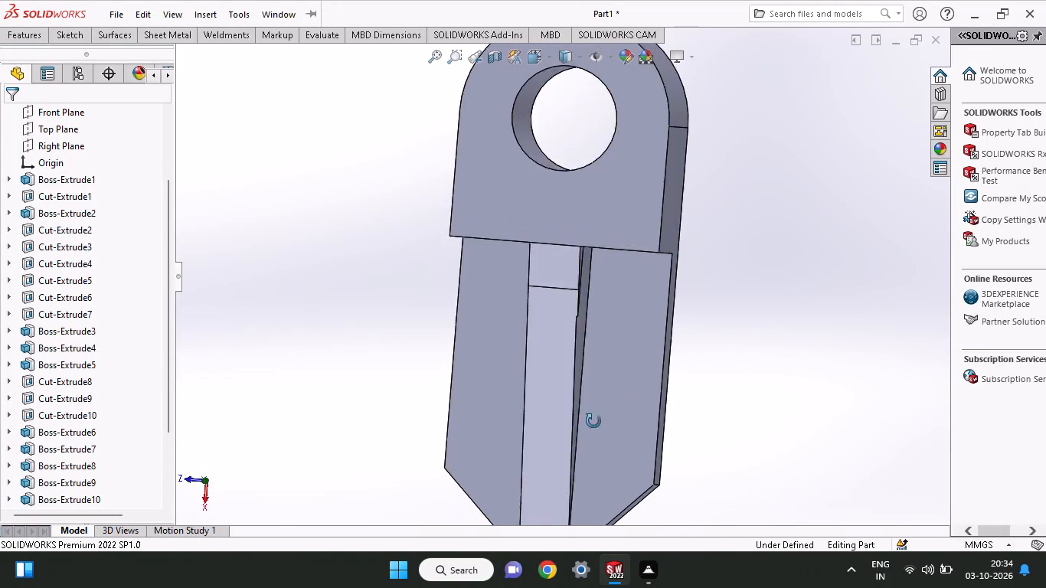
middle_click_drag(593, 421, 603, 433)
left_click(611, 393)
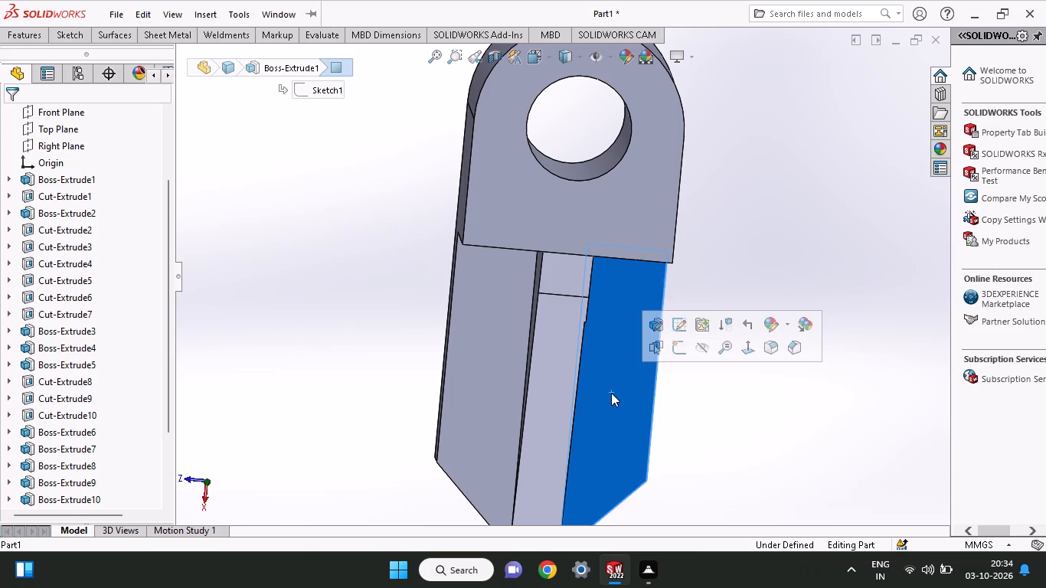
left_click(668, 357)
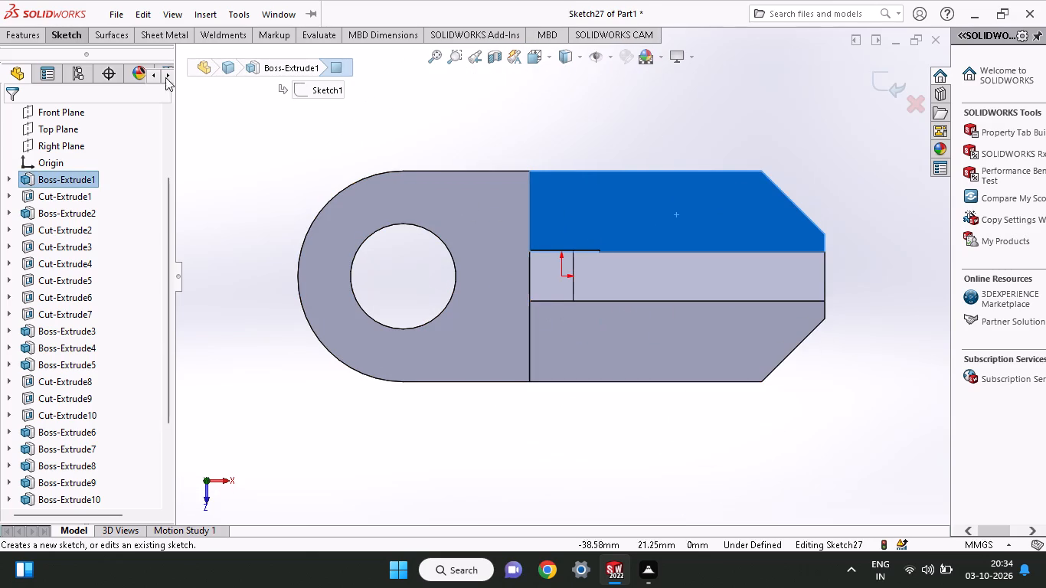
left_click(50, 34)
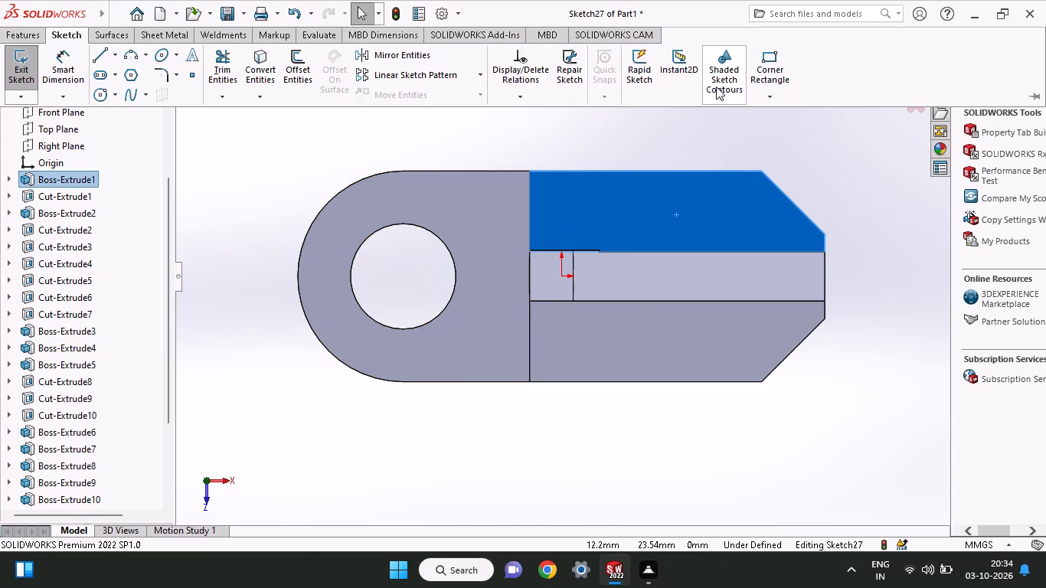
left_click(763, 79)
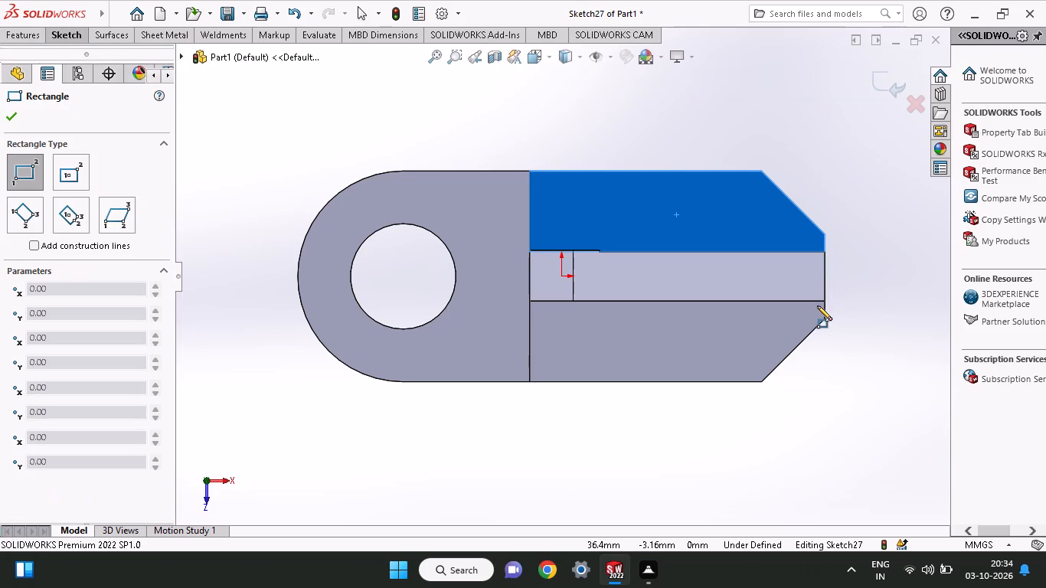
left_click(824, 298)
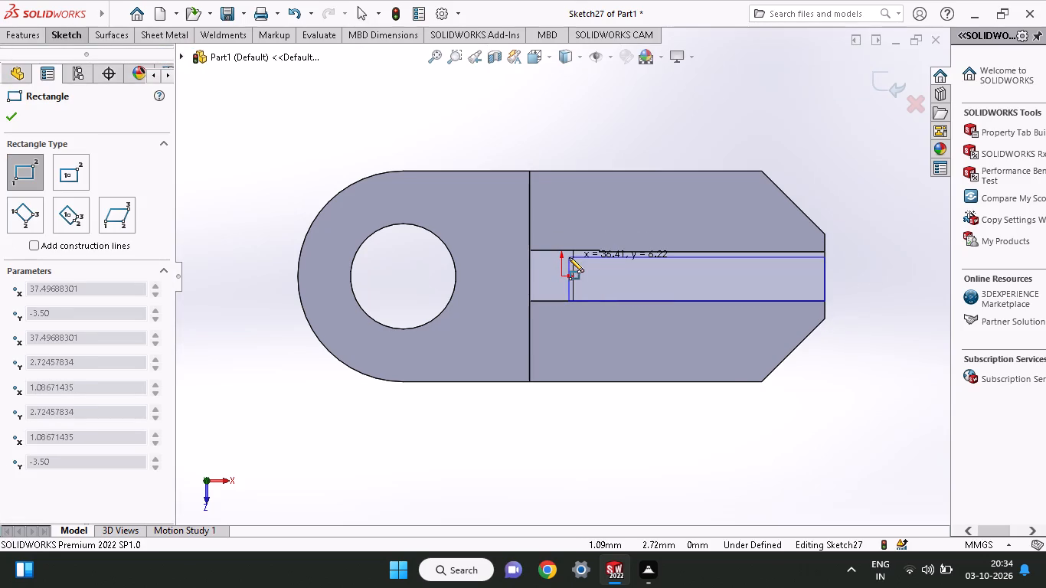
left_click(530, 253)
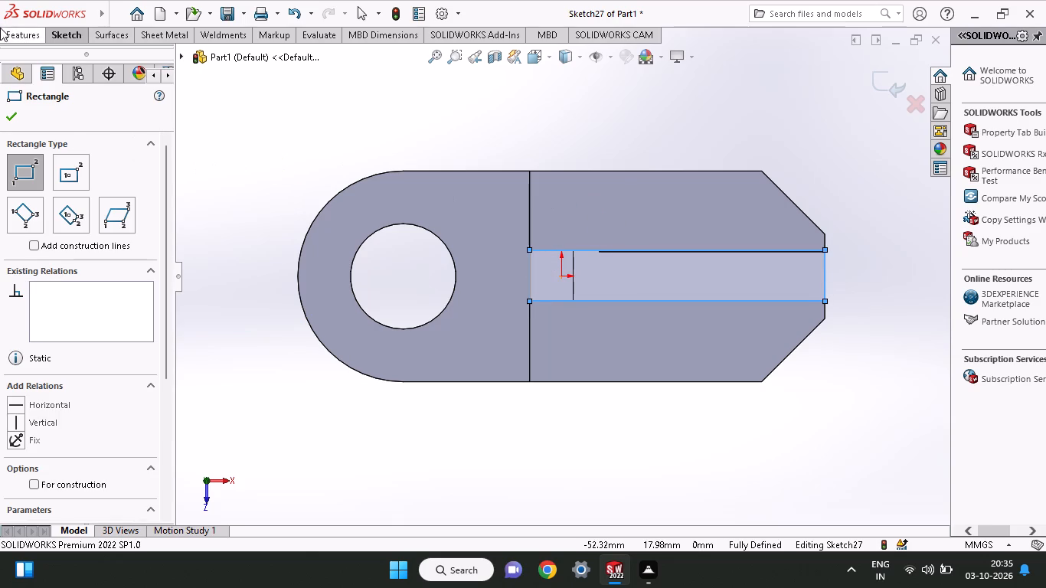
Boss-extrude the rectangle with Up To Surface, ending at the boss's top face, with the result merged.
left_click(19, 31)
left_click(34, 90)
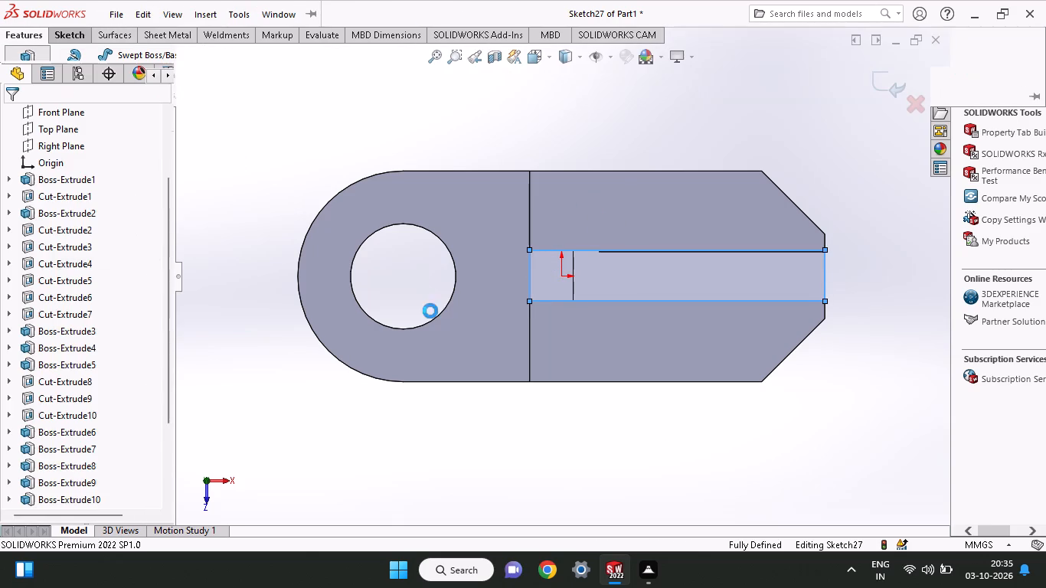
middle_click_drag(684, 426, 675, 317)
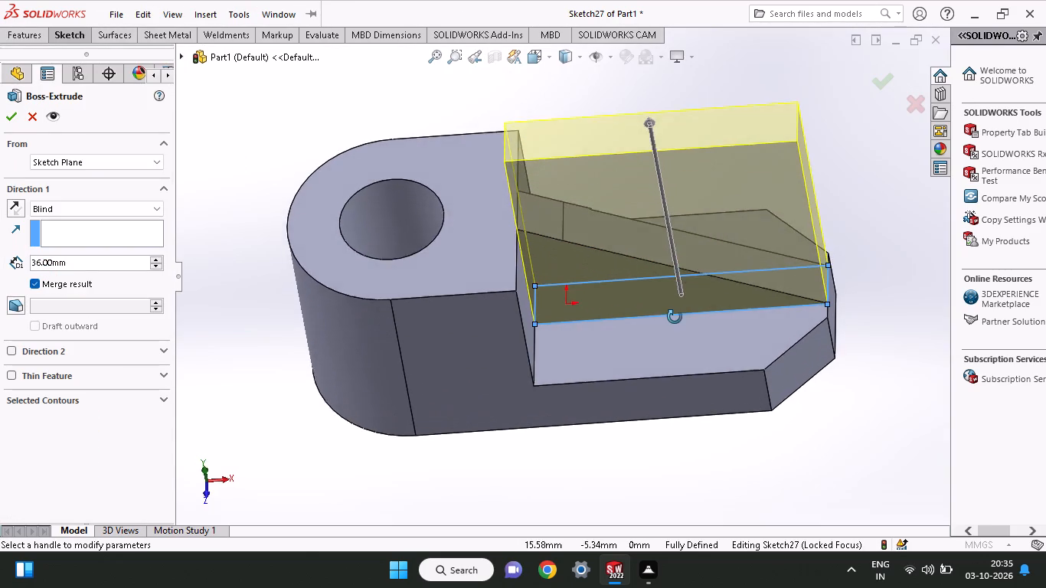
middle_click_drag(675, 317, 672, 267)
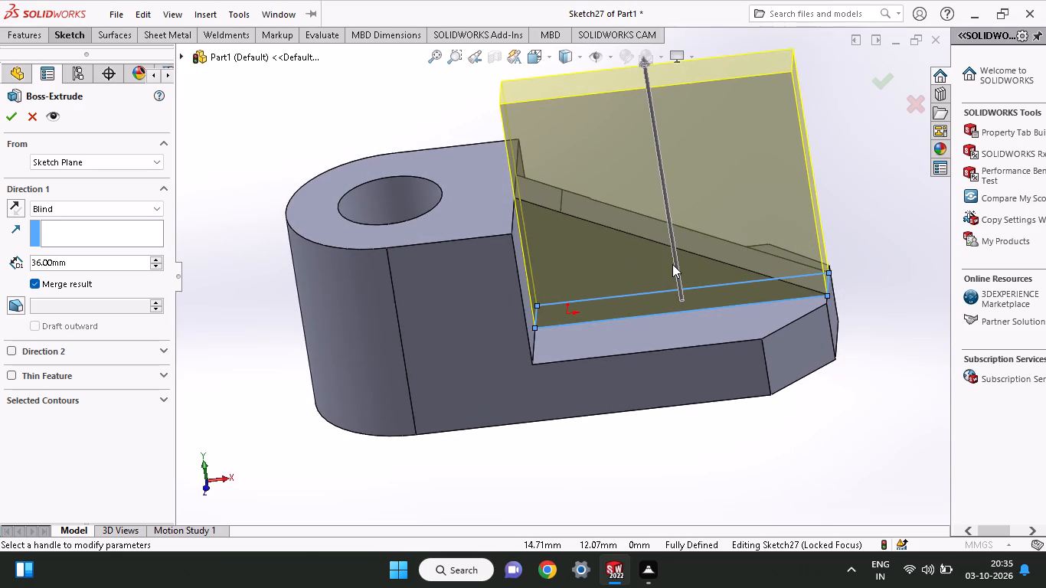
middle_click_drag(672, 264, 605, 500)
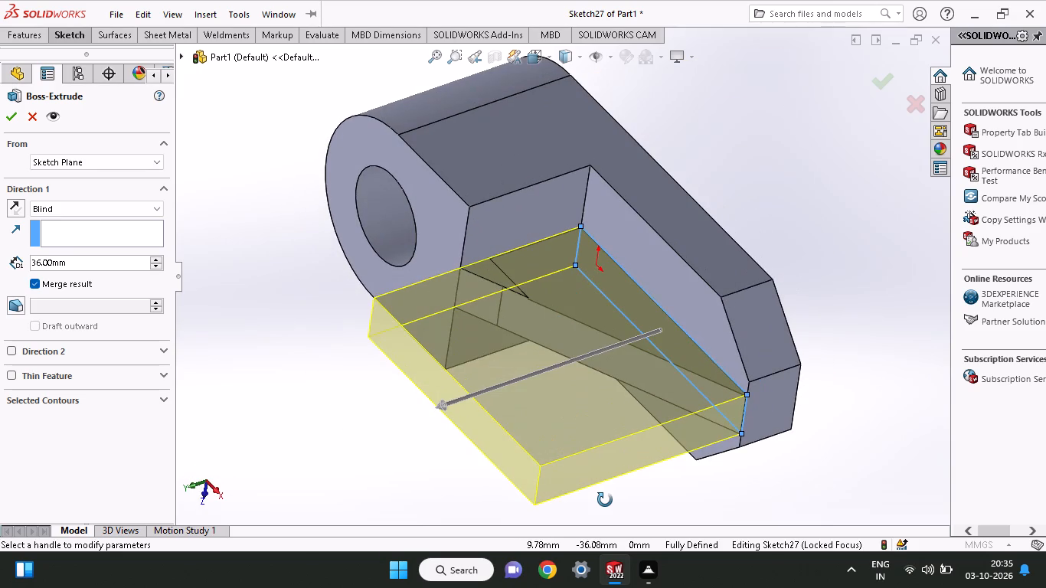
middle_click_drag(605, 500, 655, 420)
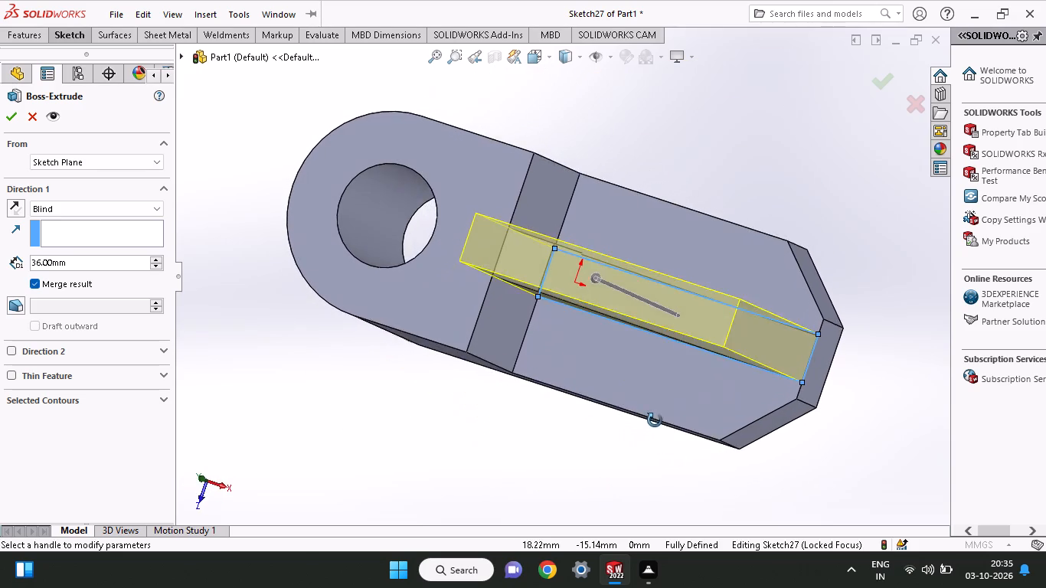
middle_click_drag(655, 420, 668, 345)
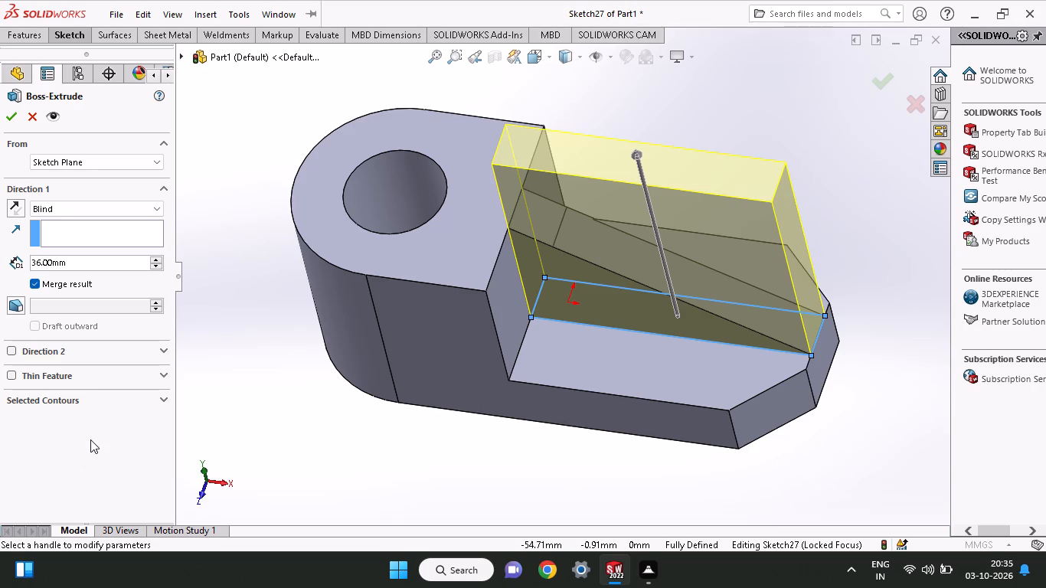
left_click(96, 205)
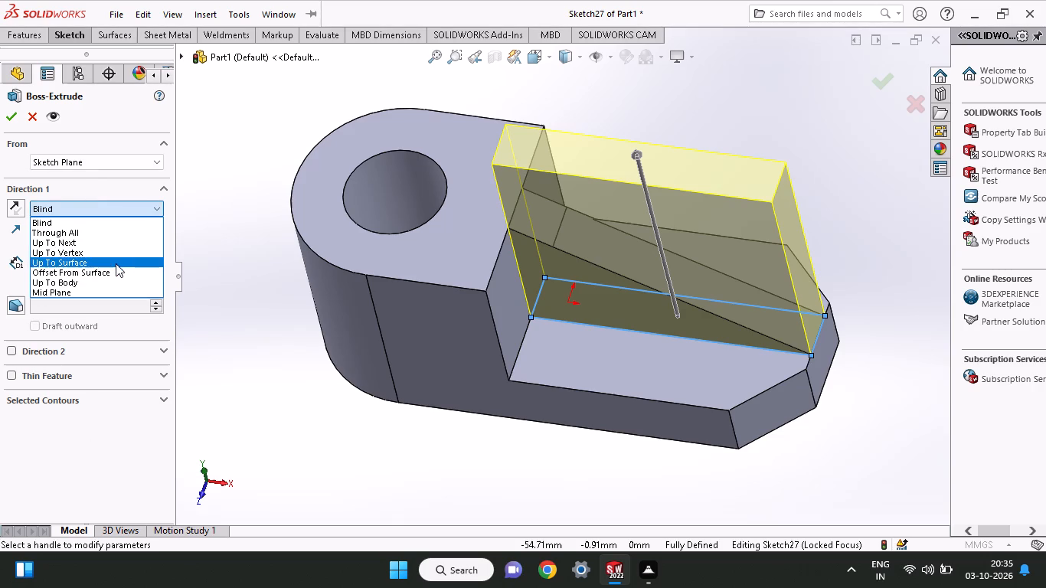
left_click(116, 263)
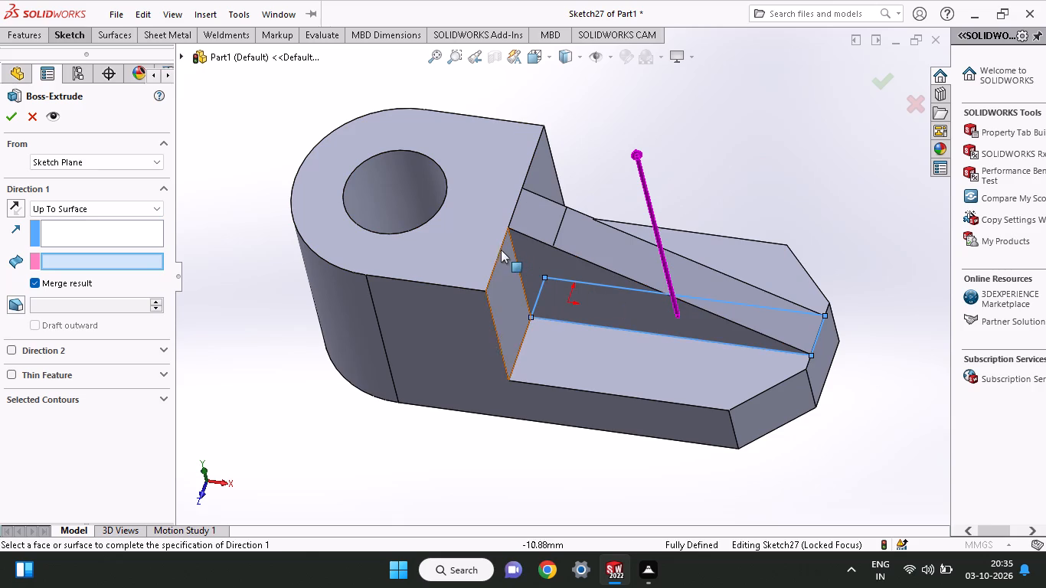
left_click(498, 251)
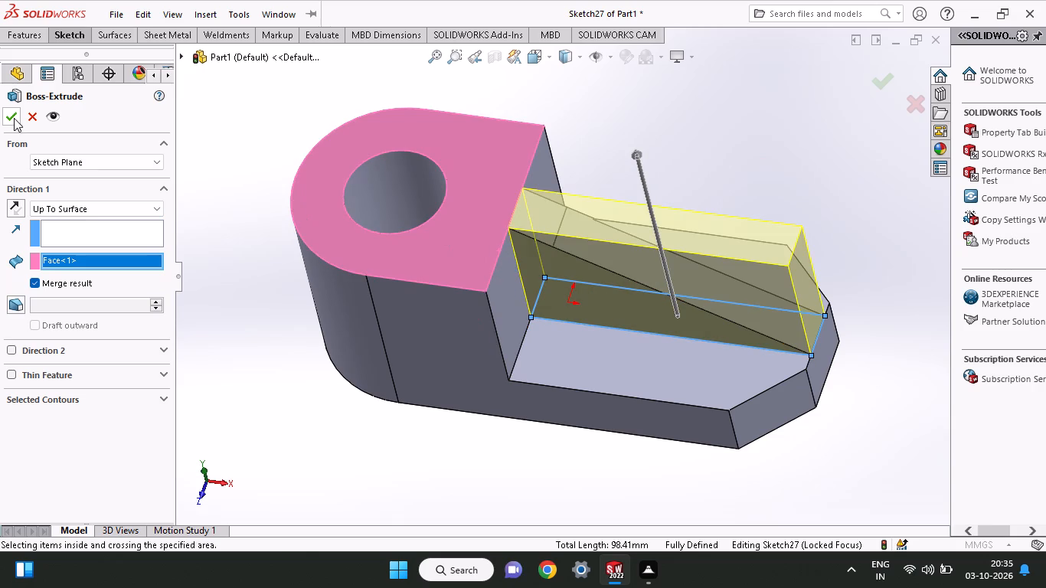
left_click(15, 119)
Sketch a closed triangle on the filled rib's side face, its diagonal about 47 mm from the upper boss-side corner to the lower outer corner.
middle_click_drag(688, 312, 687, 312)
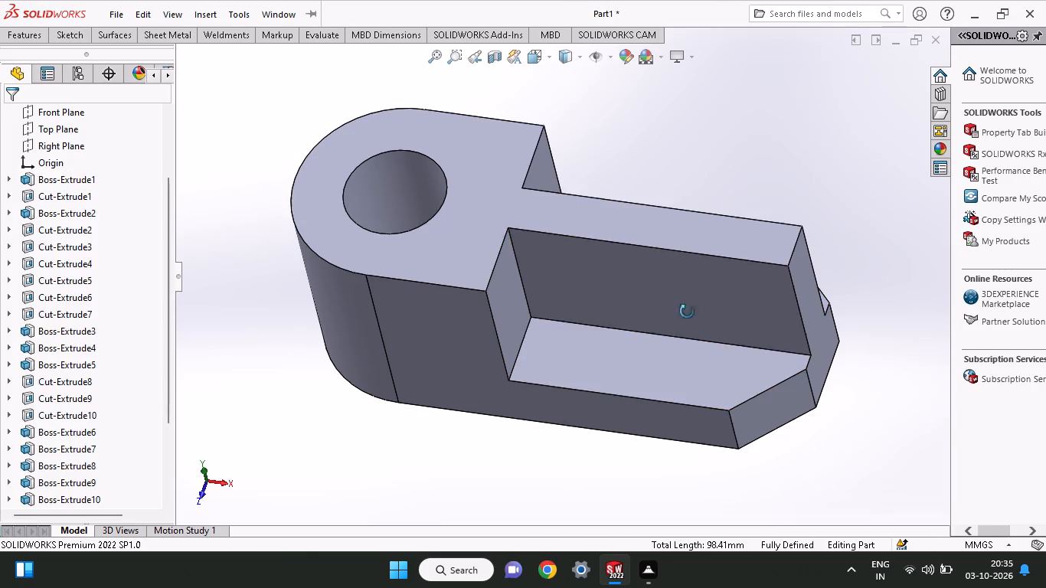
middle_click_drag(687, 312, 694, 198)
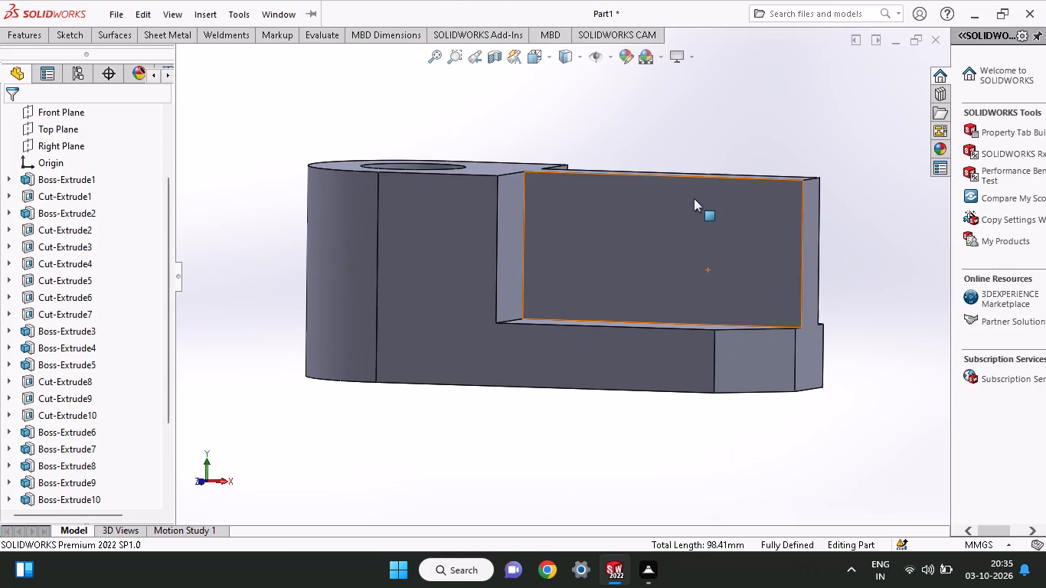
left_click(700, 207)
left_click(767, 158)
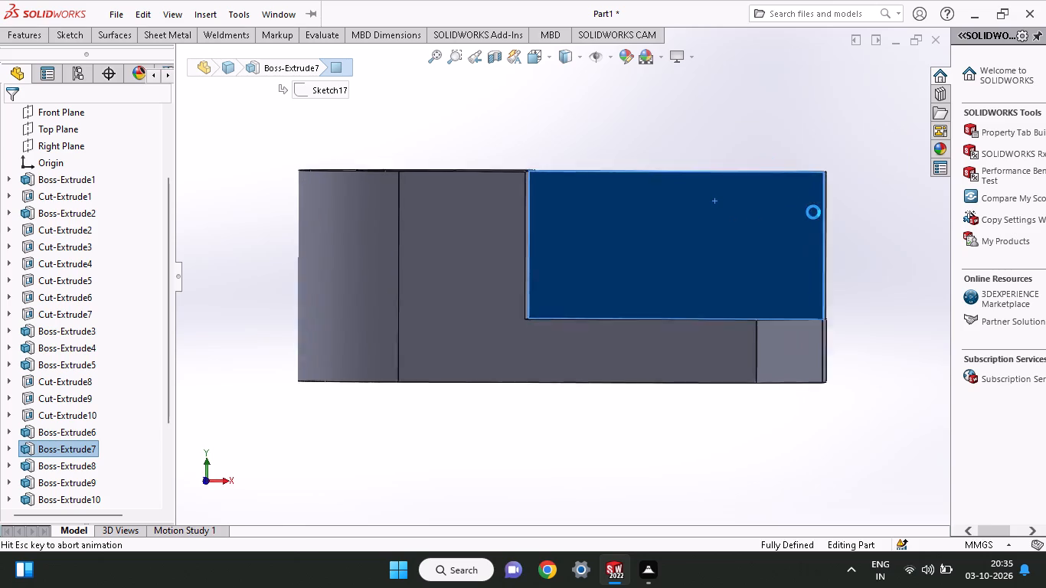
left_click(56, 33)
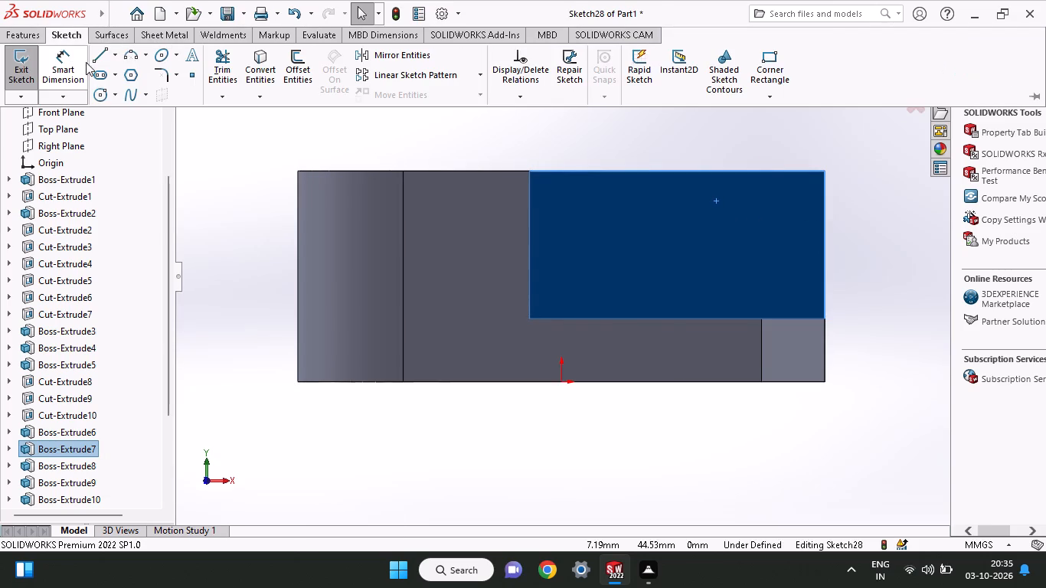
left_click(112, 51)
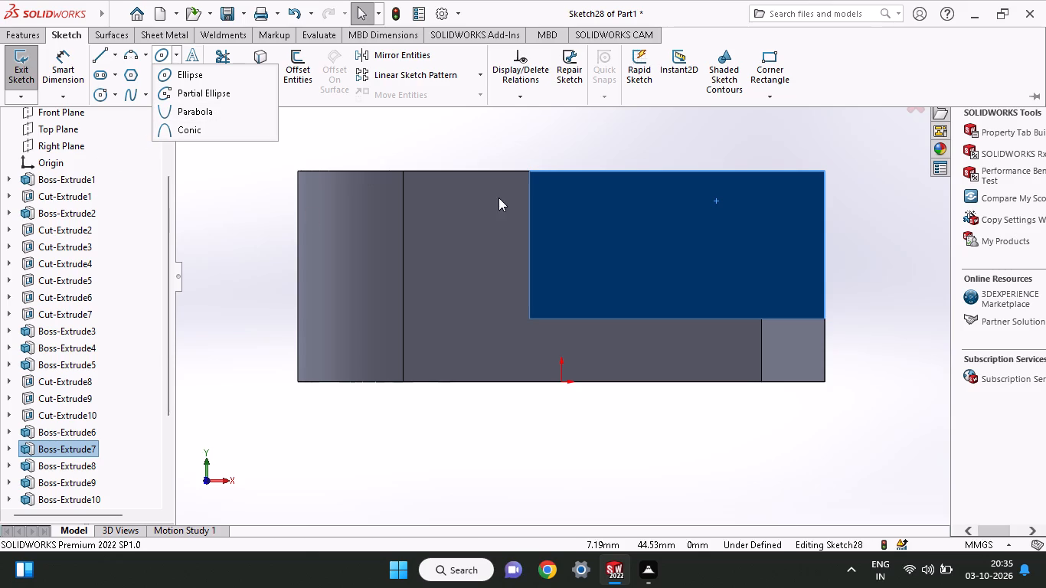
left_click(104, 56)
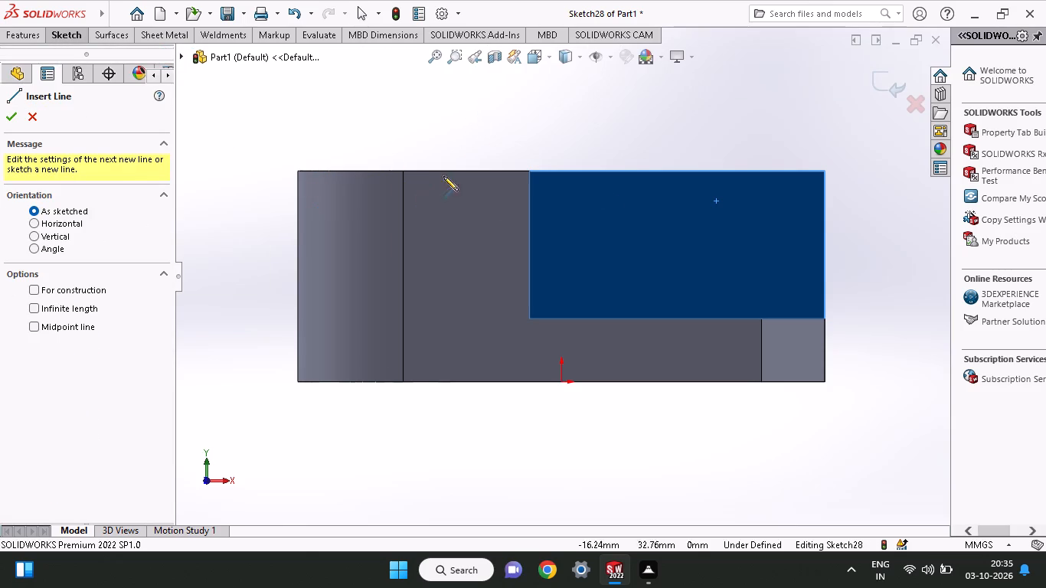
left_click(529, 171)
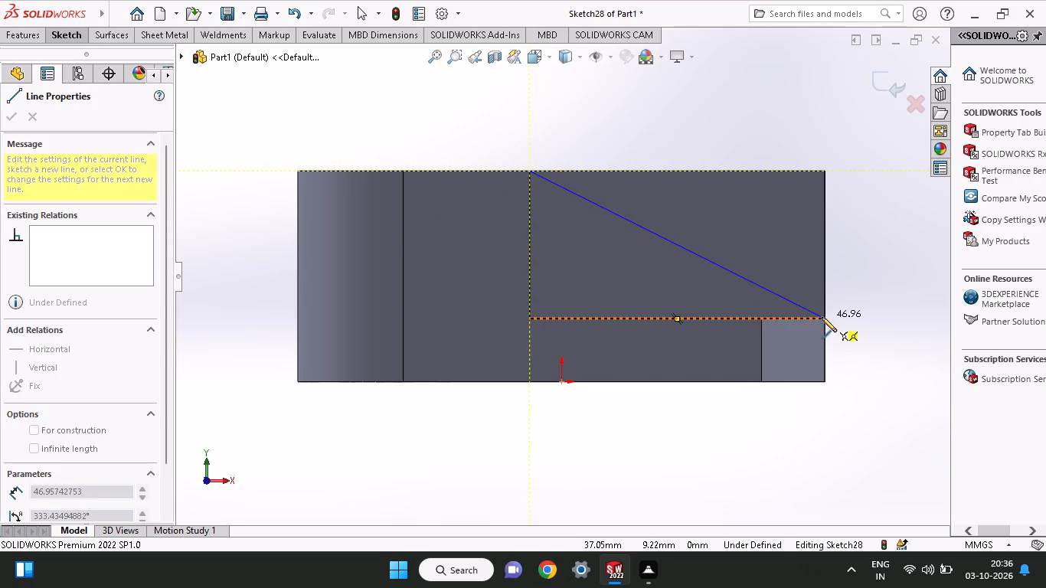
left_click_drag(825, 321, 827, 314)
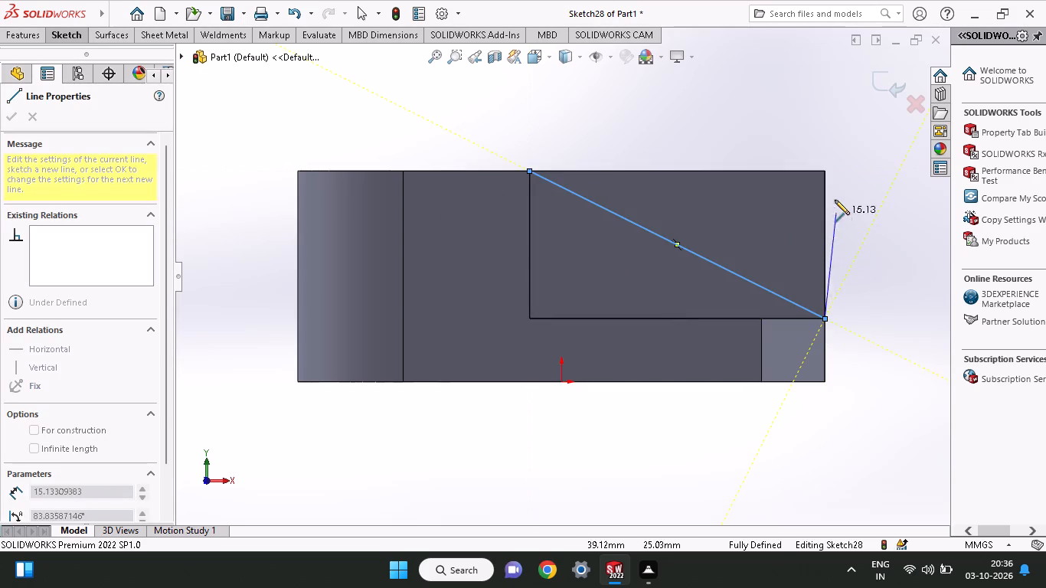
left_click(822, 170)
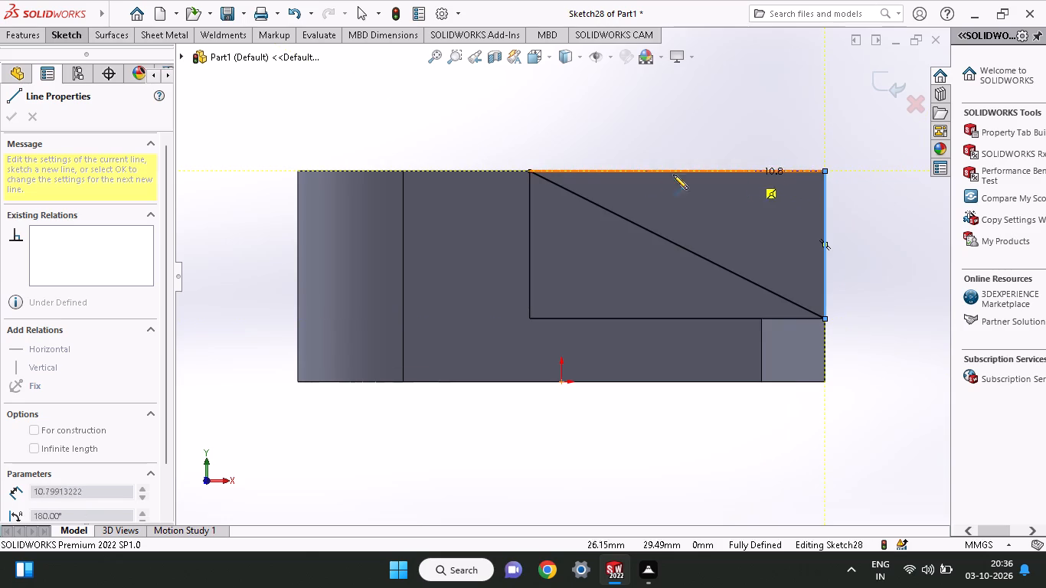
left_click(525, 171)
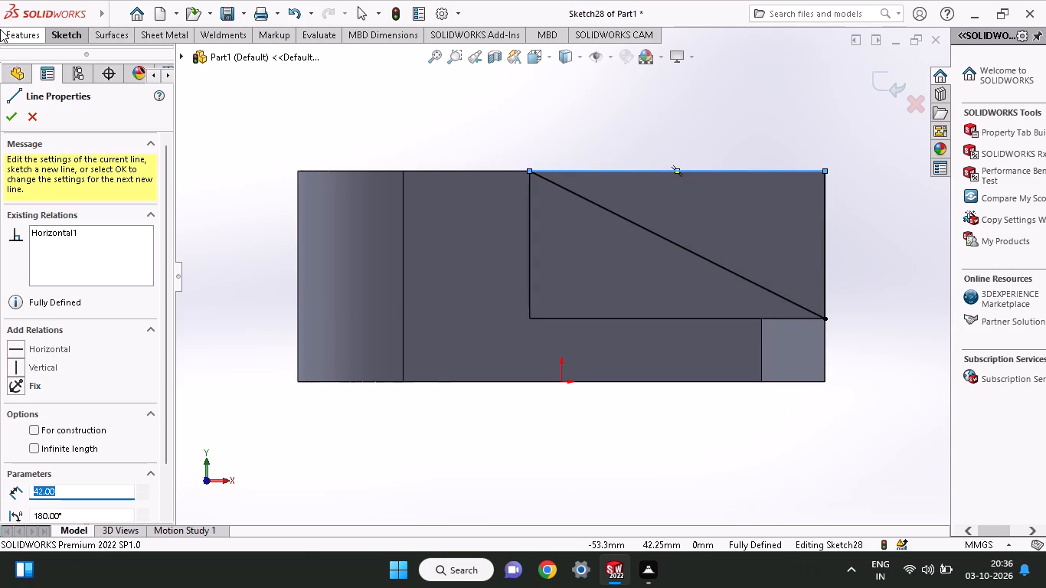
Cut-extrude the triangle above the diagonal as a blind cut 36 mm deep through the rib, and inspect the resulting slope.
left_click(0, 29)
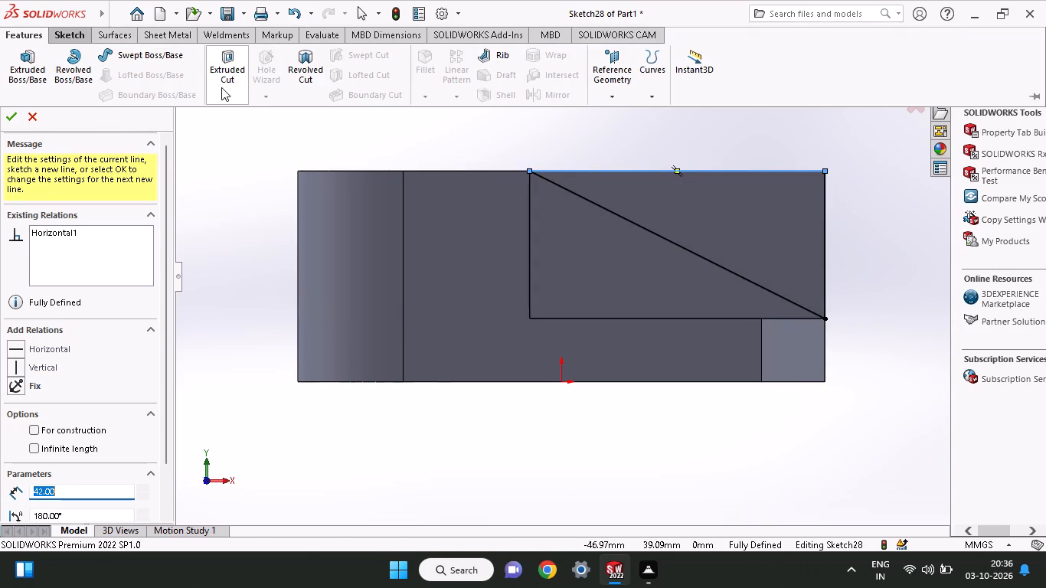
left_click(220, 85)
middle_click_drag(360, 146, 333, 168)
left_click(621, 209)
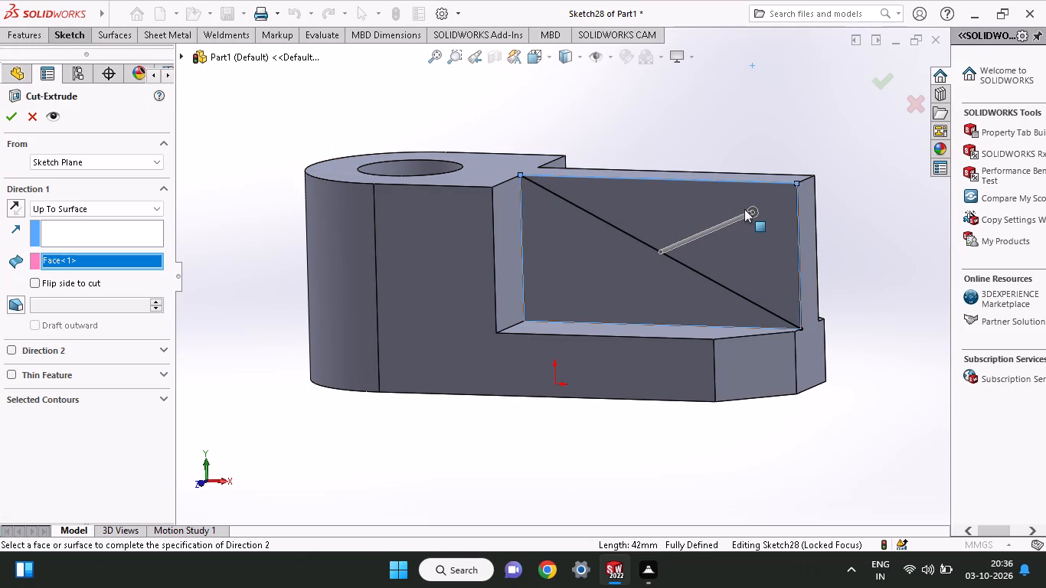
middle_click_drag(738, 234, 705, 267)
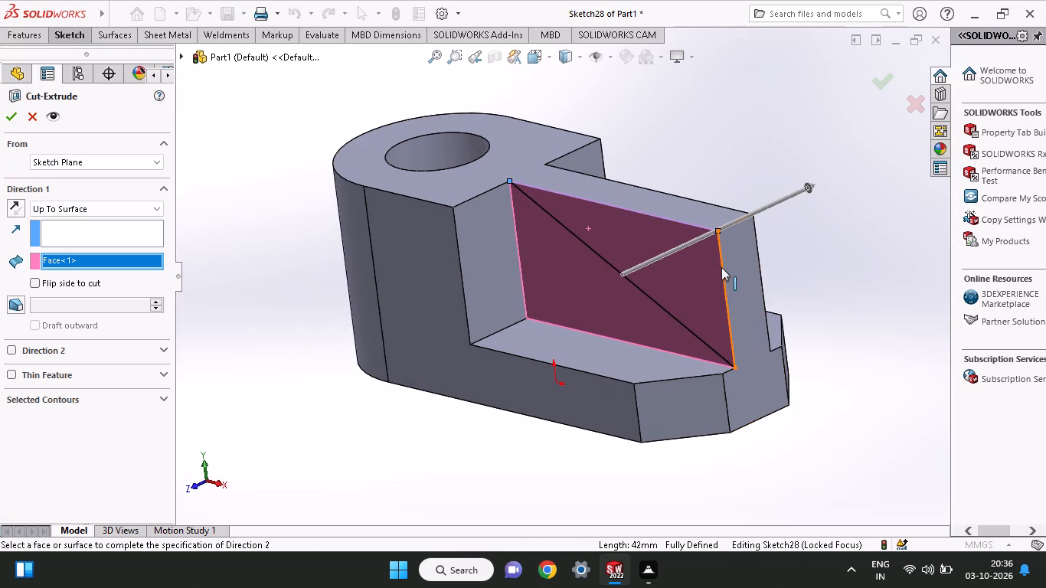
left_click(721, 267)
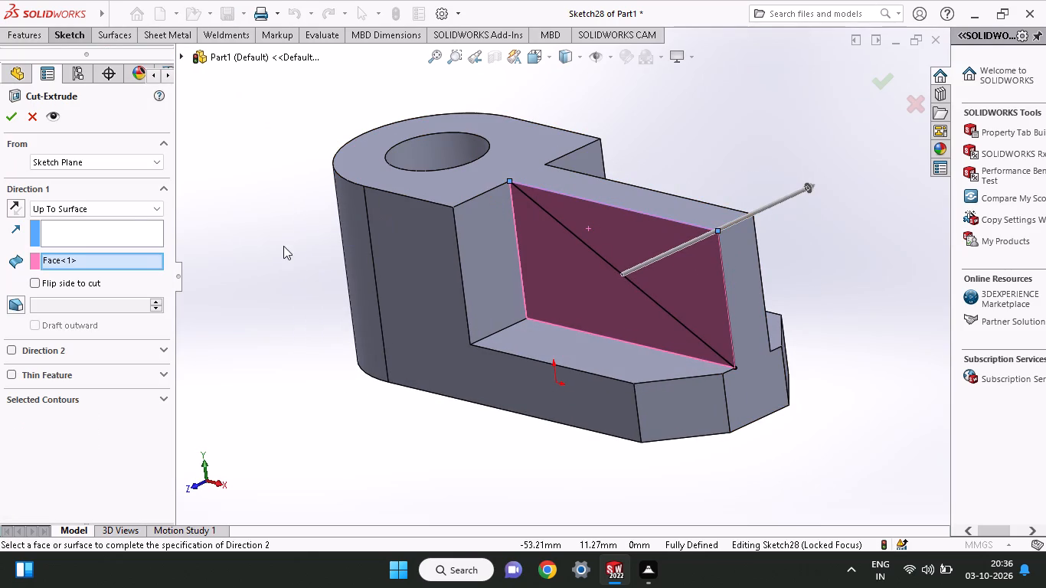
left_click(114, 211)
left_click(114, 227)
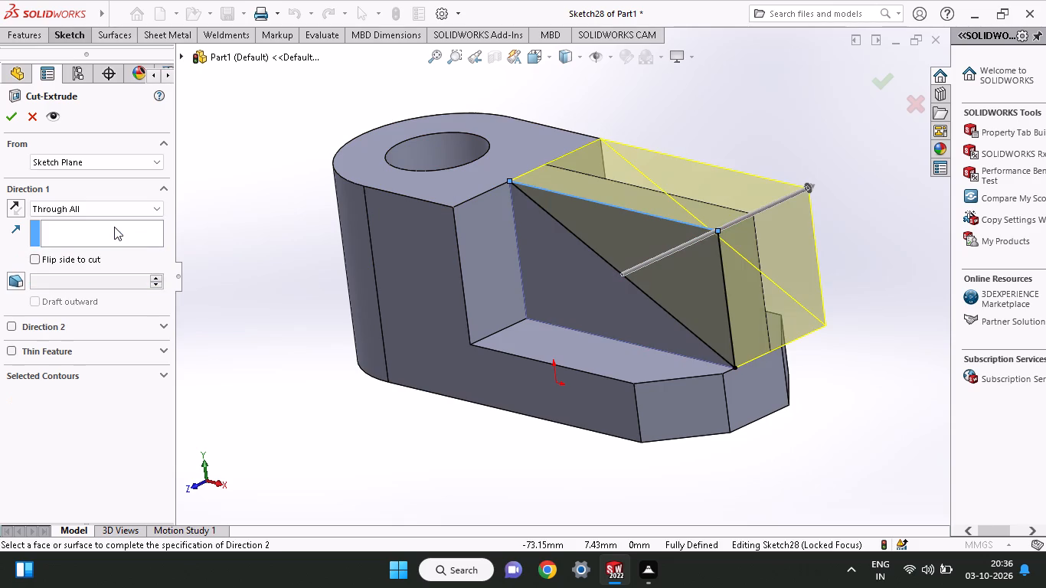
left_click(116, 205)
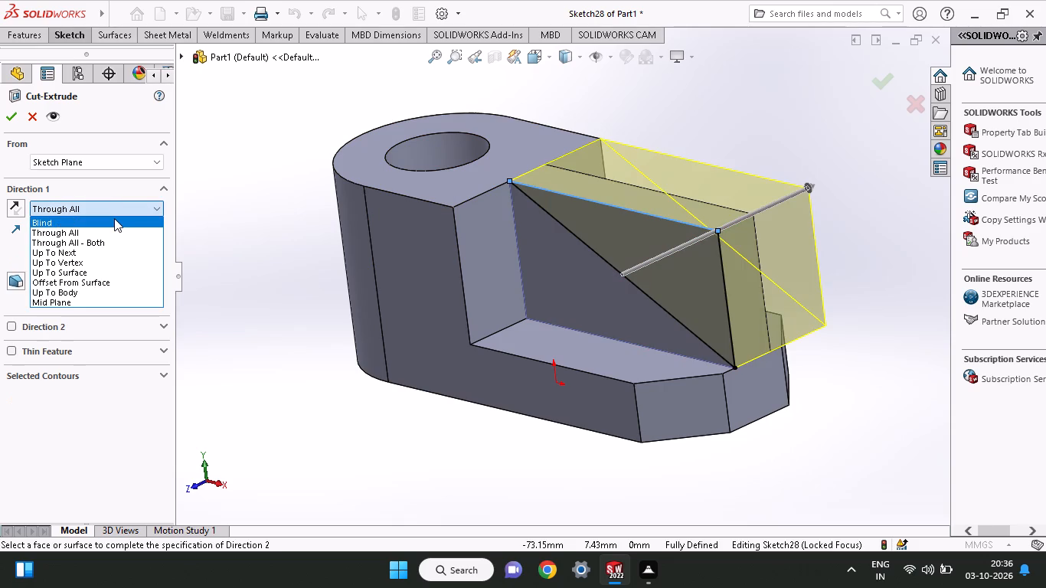
left_click(114, 218)
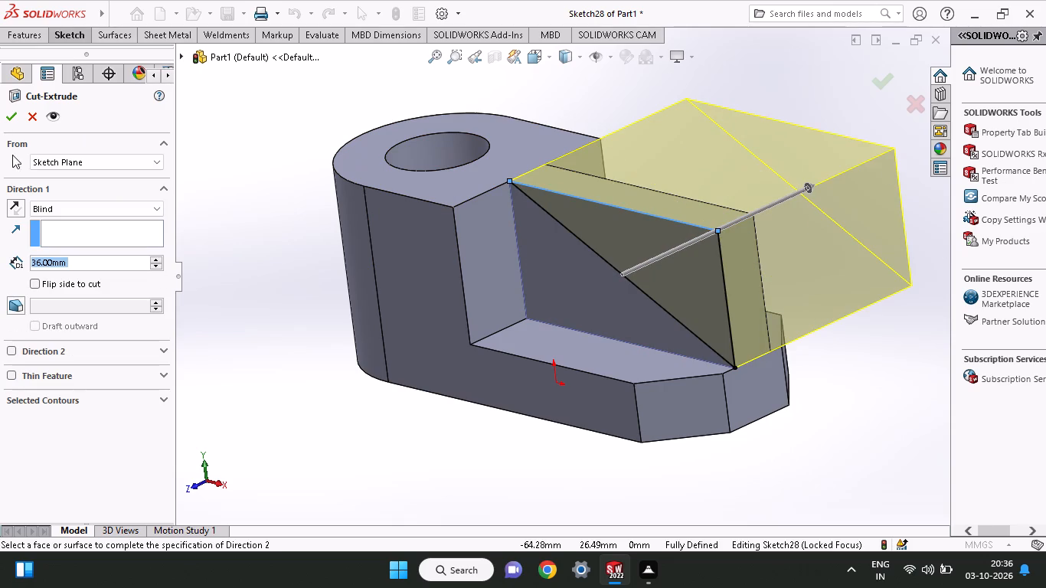
left_click(13, 120)
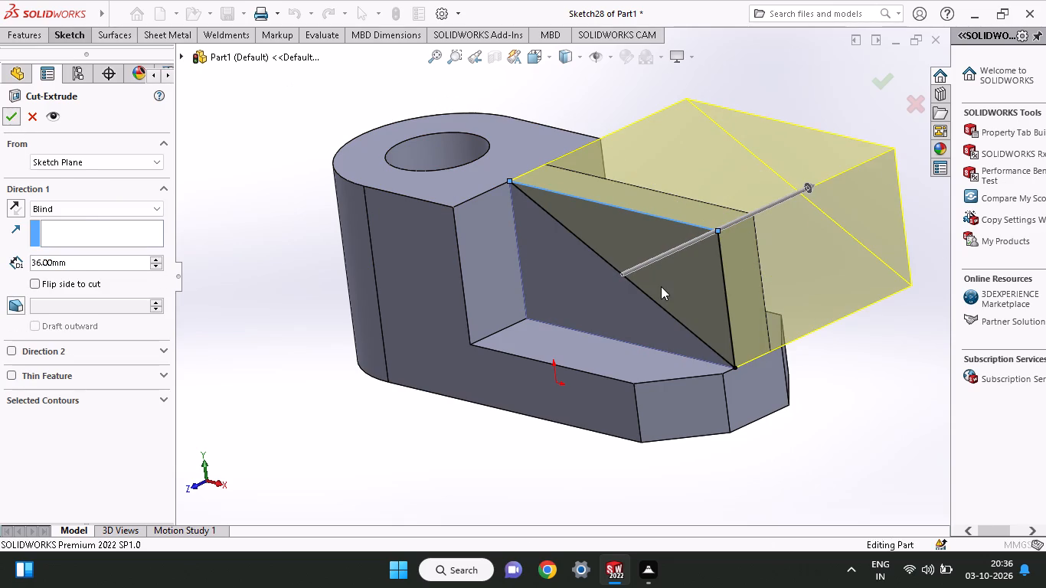
middle_click_drag(655, 283, 649, 413)
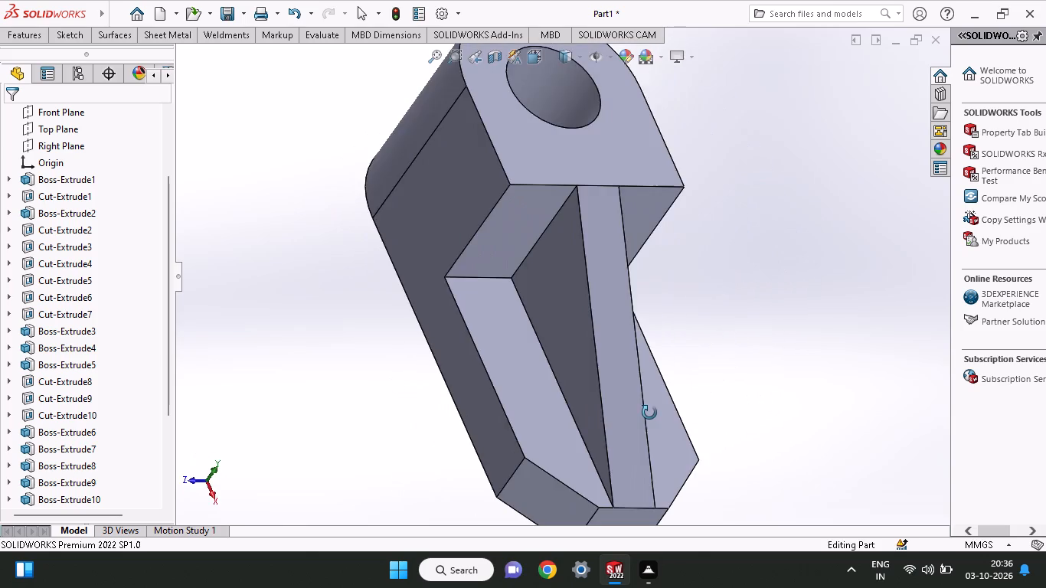
middle_click_drag(649, 413, 737, 462)
middle_click_drag(705, 129, 704, 129)
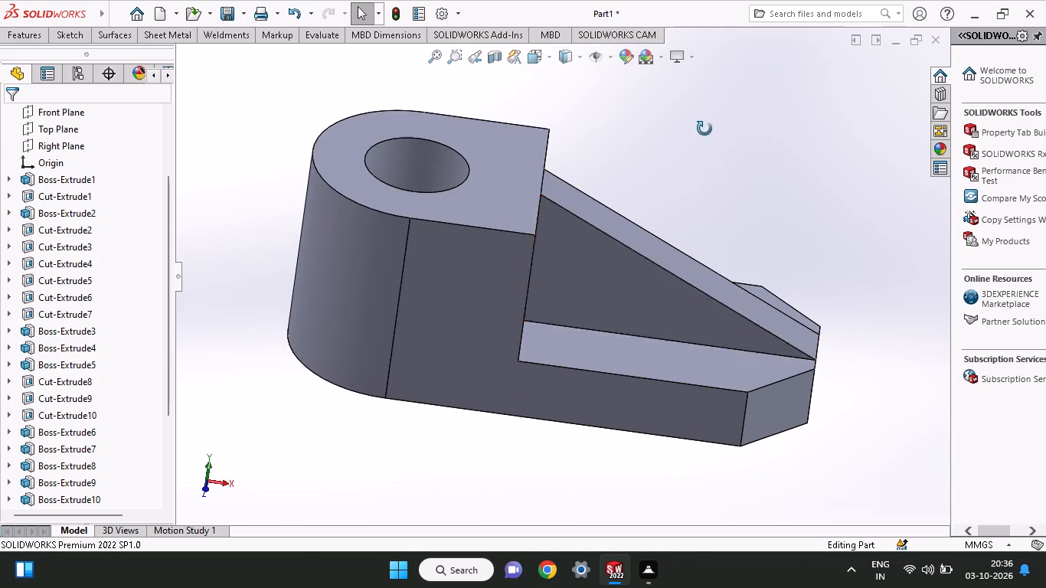
middle_click_drag(704, 129, 684, 201)
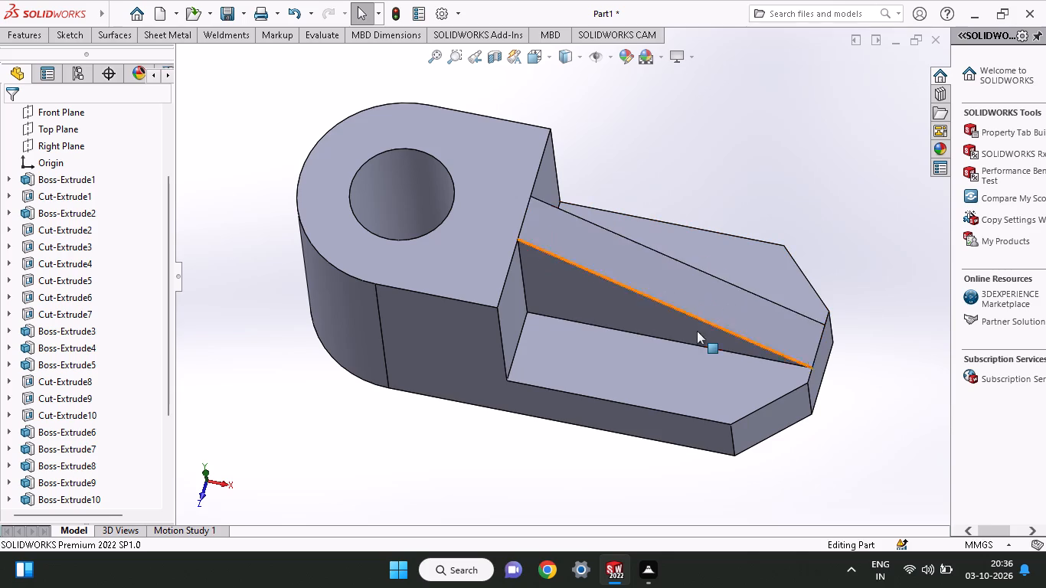
middle_click_drag(707, 207, 705, 309)
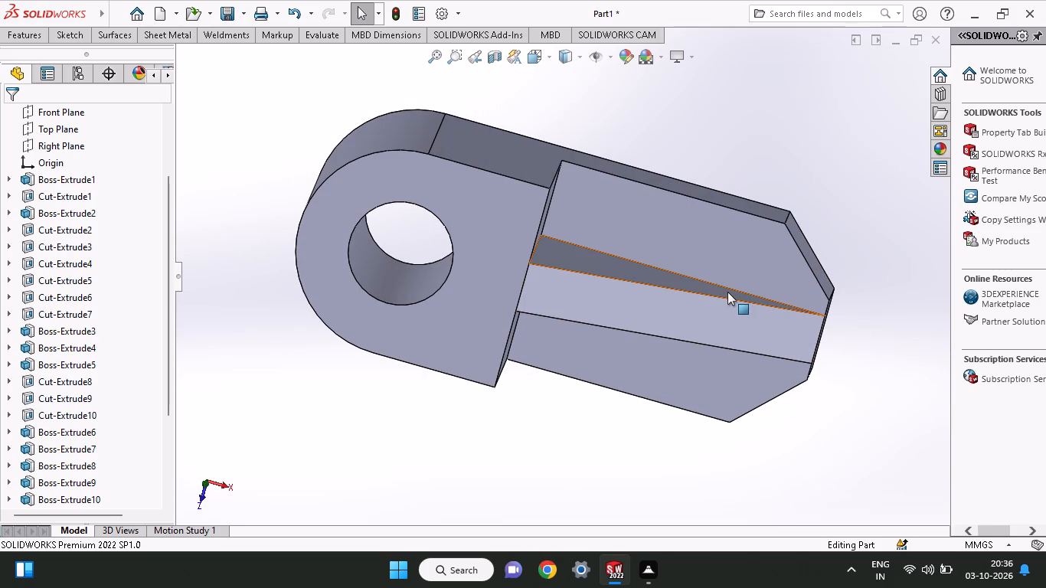
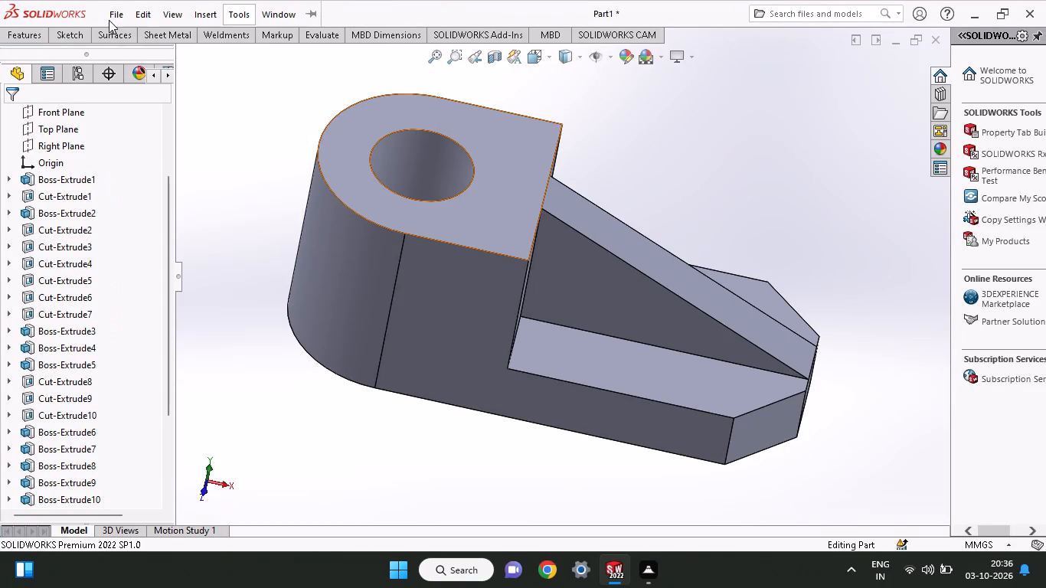
Save the part in the Documents folder as a SOLIDWORKS Part file named "inclined plane".
left_click(113, 6)
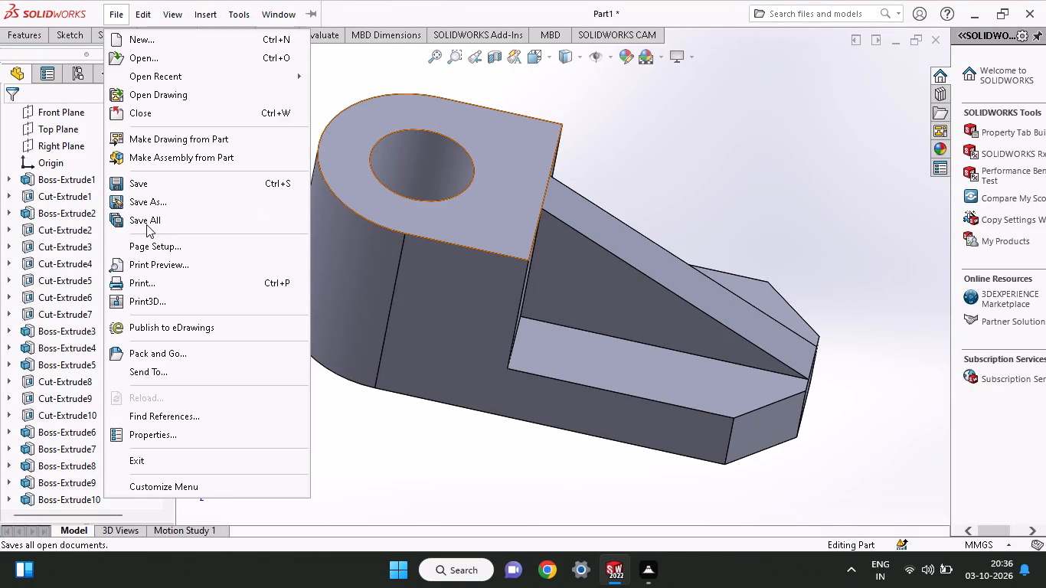
left_click(149, 202)
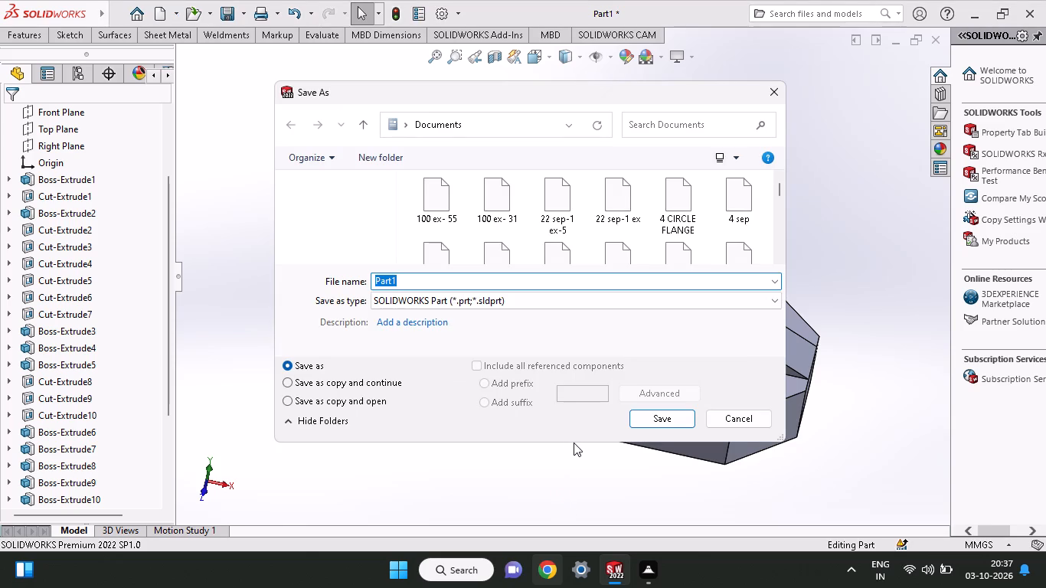
type("in")
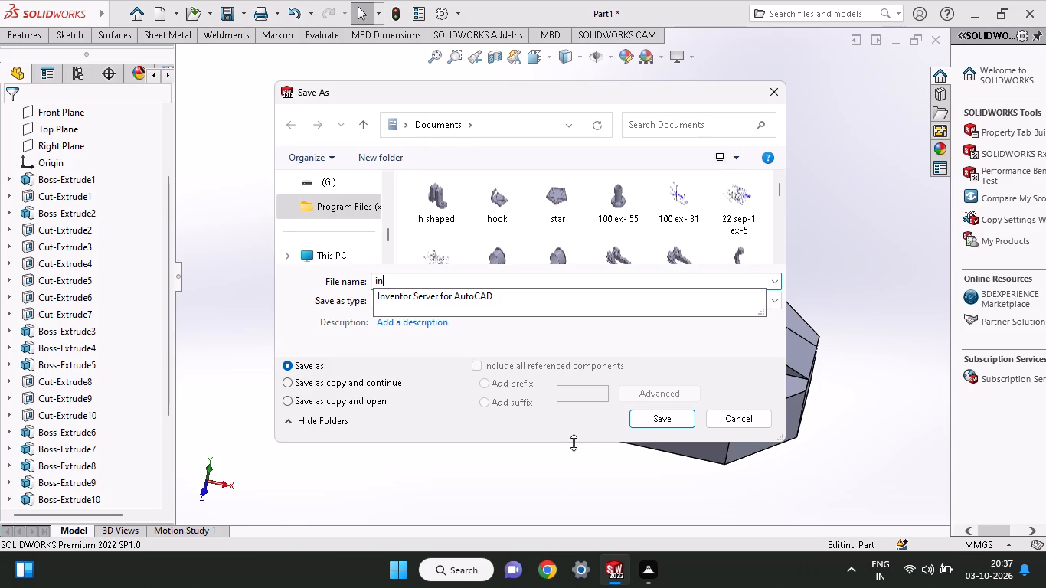
key("c")
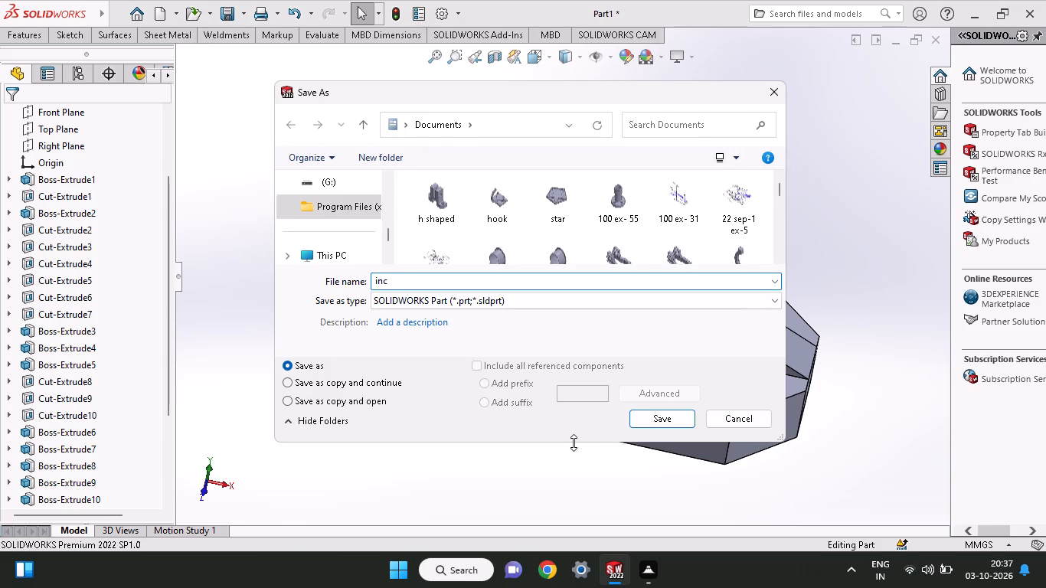
type("lim")
key("d")
key("BackSpace")
key("BackSpace")
key("n")
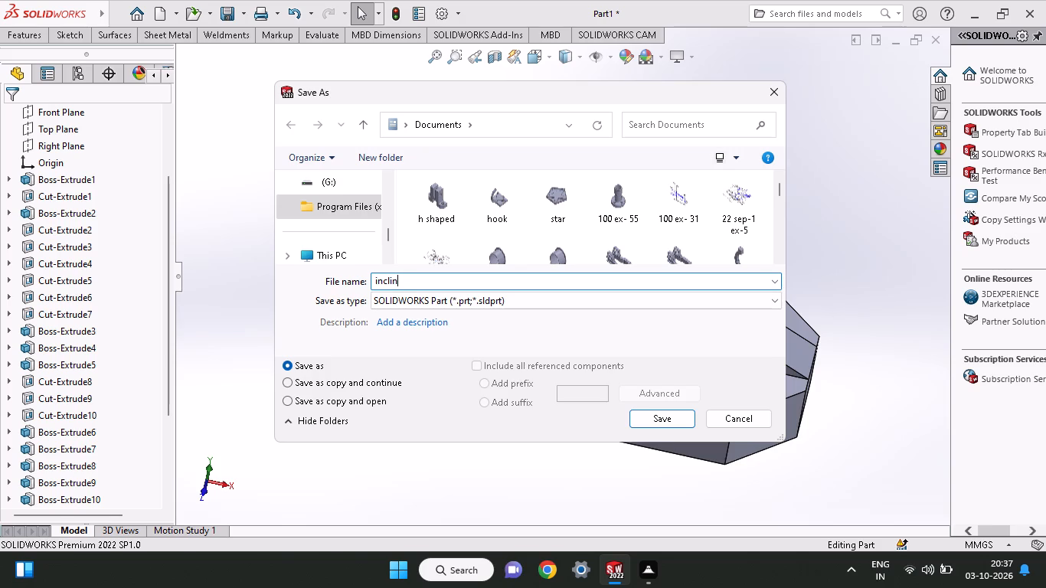
type("ed")
key("space")
type("pl")
key("z")
key("BackSpace")
key("a")
key("m")
key("BackSpace")
key("n")
key("e")
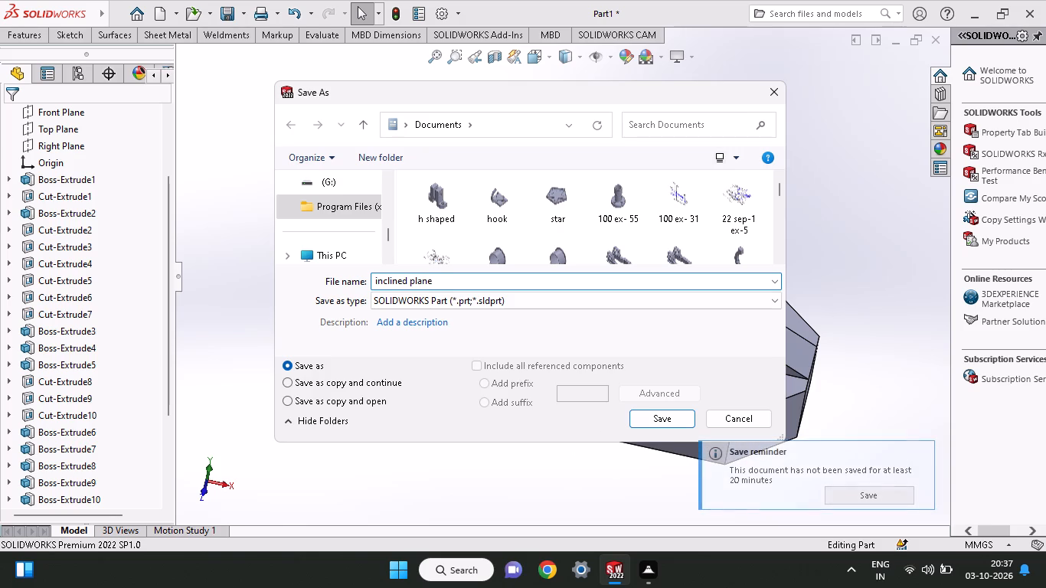
left_click(639, 423)
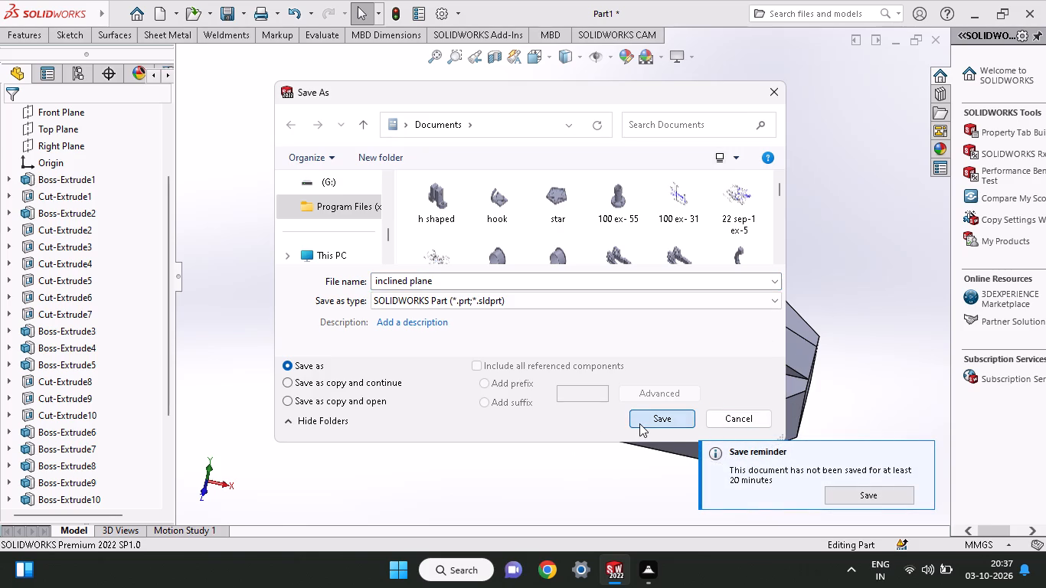
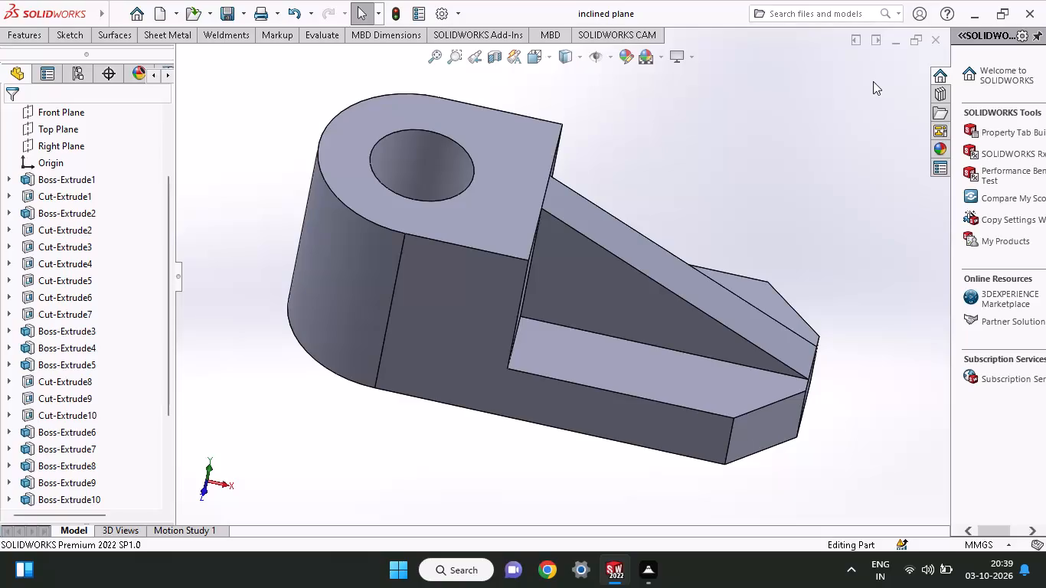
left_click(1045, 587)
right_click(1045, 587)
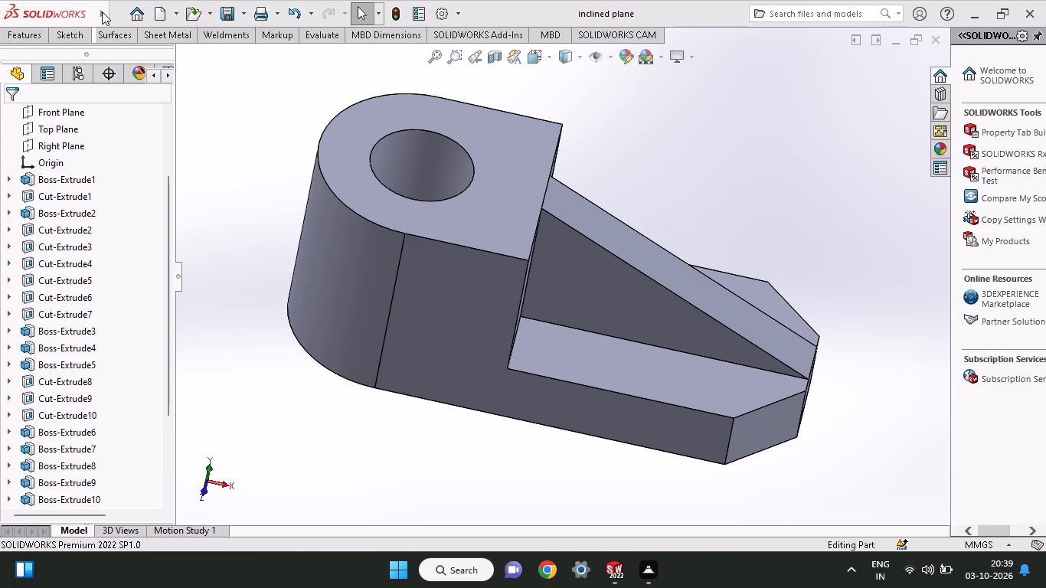
Make a drawing from the part on a standard A (ANSI) Landscape sheet with its sheet format displayed.
left_click(113, 8)
left_click(75, 4)
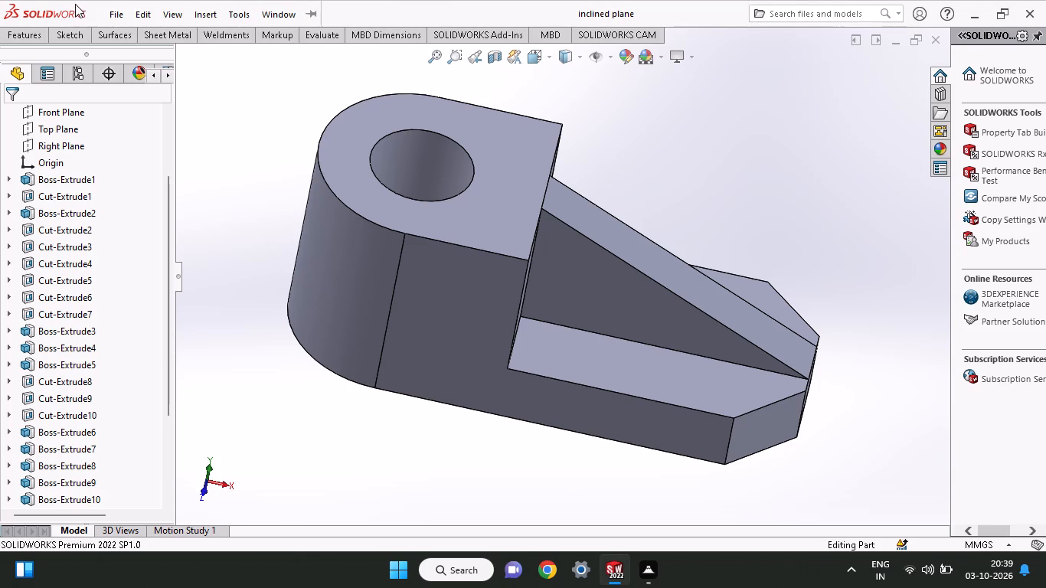
left_click(107, 9)
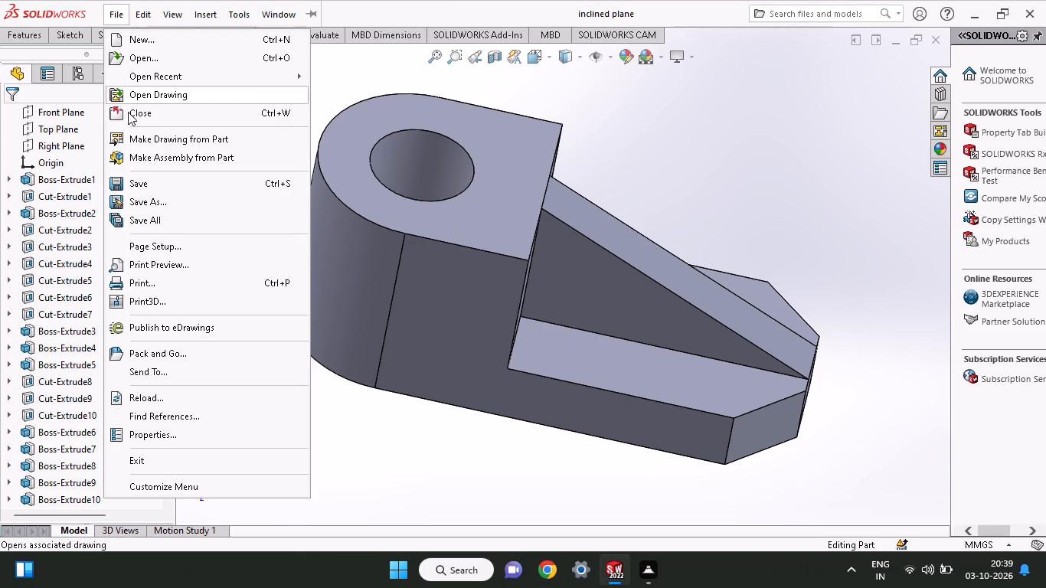
left_click(158, 145)
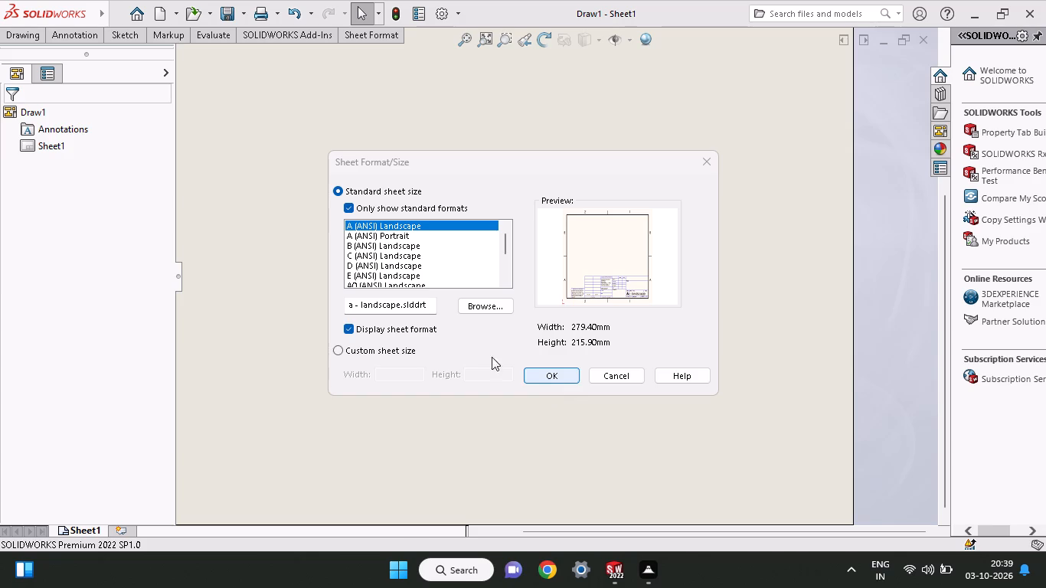
left_click(395, 273)
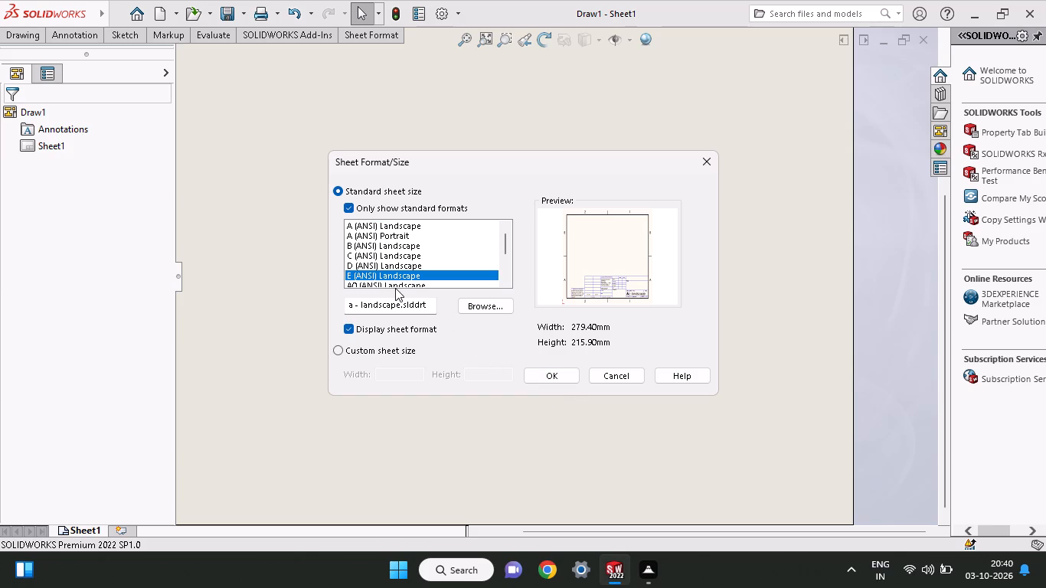
left_click(387, 225)
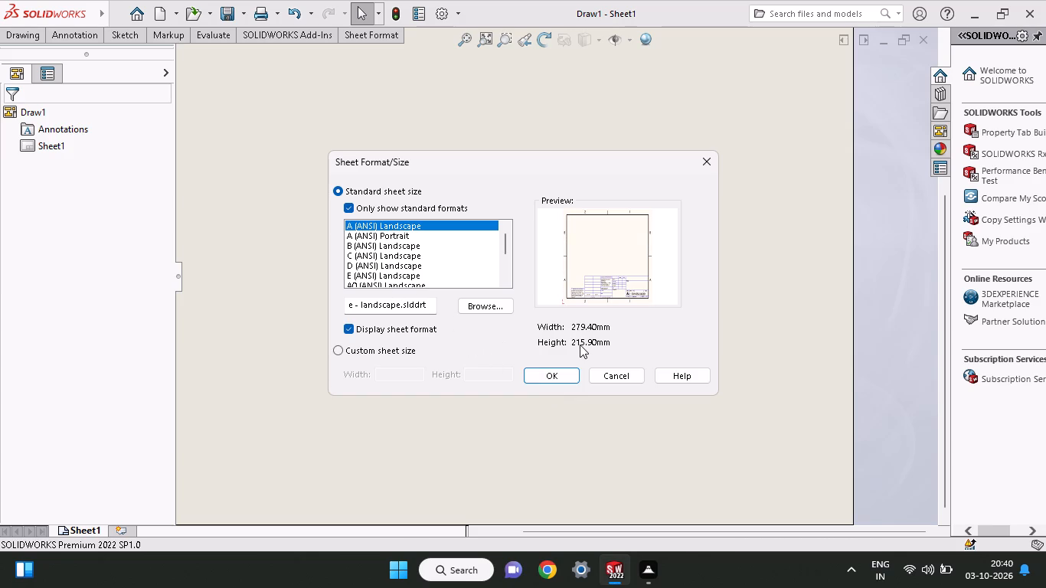
left_click(543, 375)
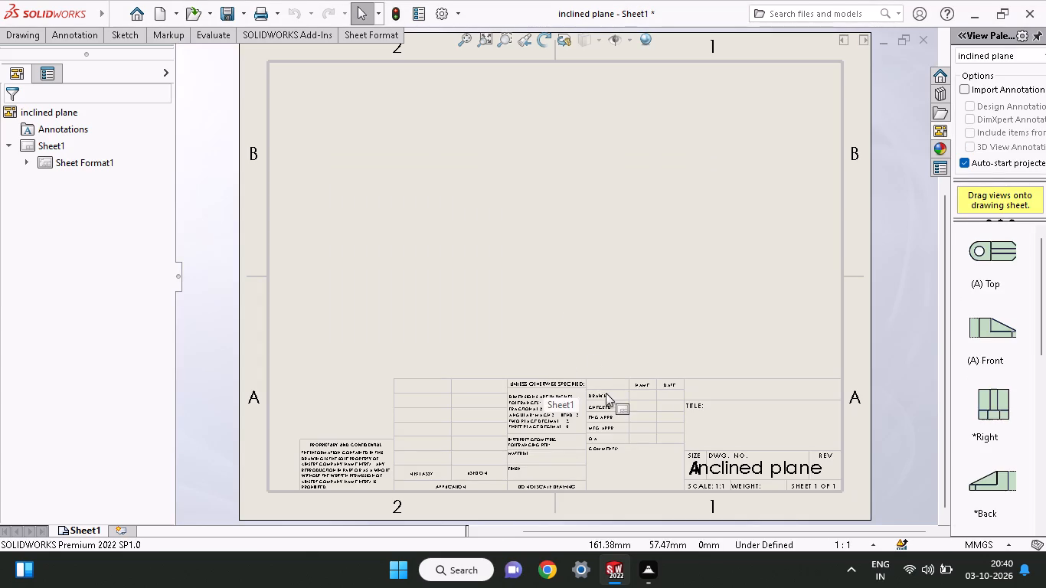
Delete Sheet1 together with its border and title block from the drawing.
left_click(612, 377)
left_click_drag(588, 384, 587, 421)
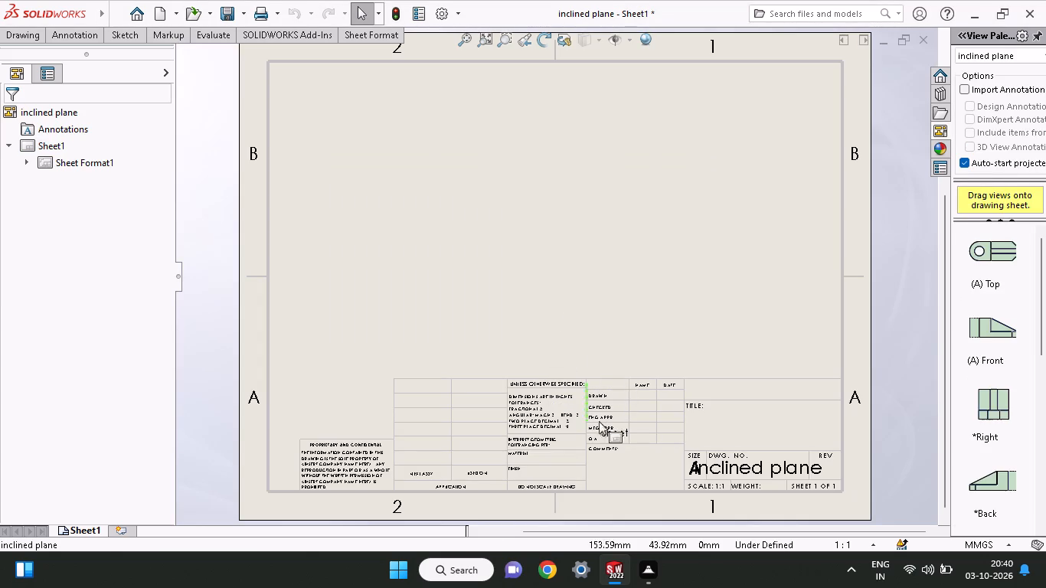
left_click(822, 374)
left_click_drag(822, 374, 821, 409)
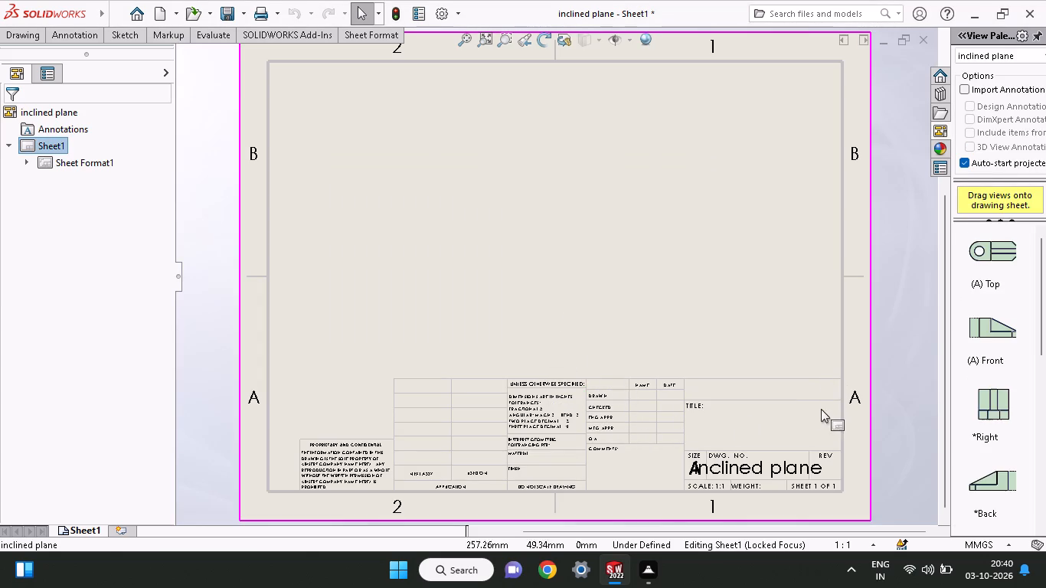
left_click_drag(821, 409, 831, 381)
left_click_drag(831, 377, 822, 371)
left_click(816, 377)
right_click_drag(816, 377, 806, 381)
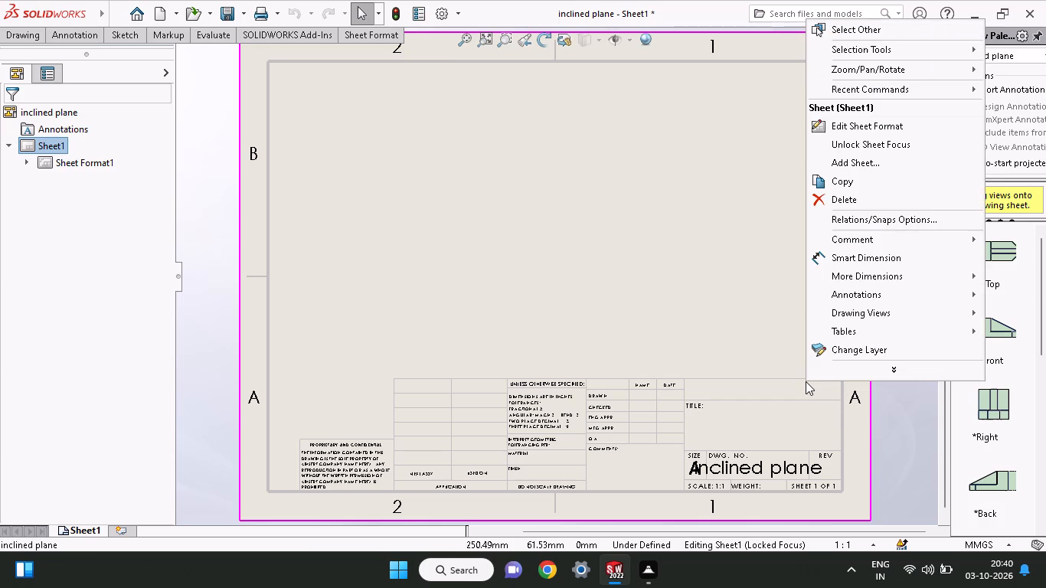
left_click(823, 201)
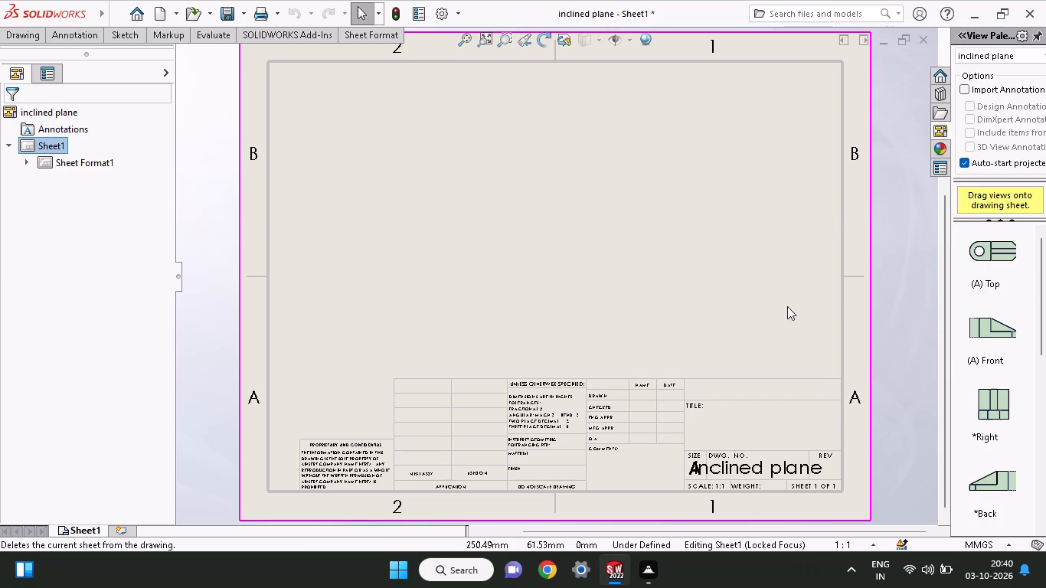
left_click_drag(662, 423, 534, 403)
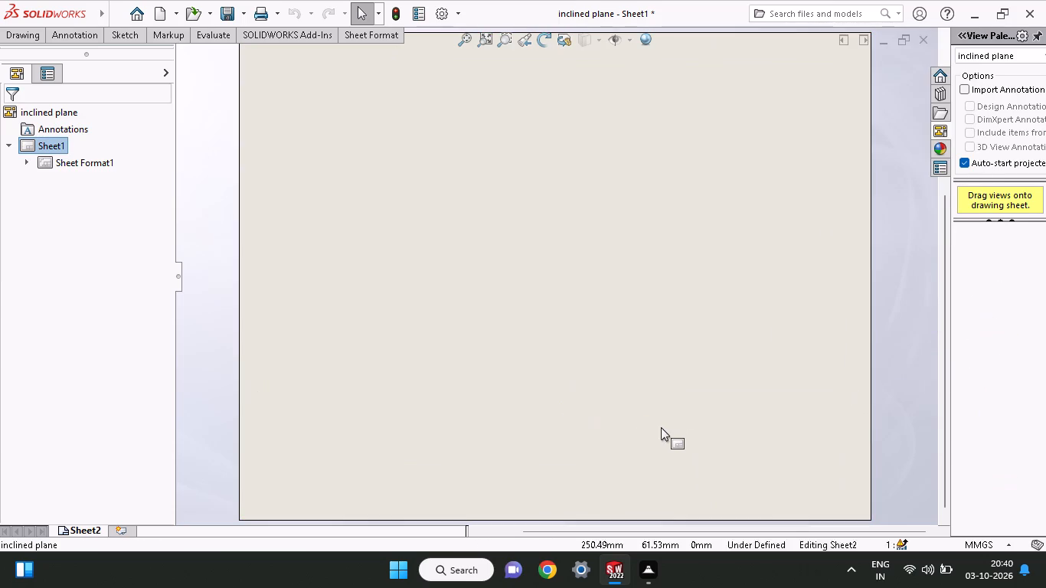
Place the Isometric view of the part in the lower-left area of the blank sheet.
left_click_drag(1044, 314, 1041, 334)
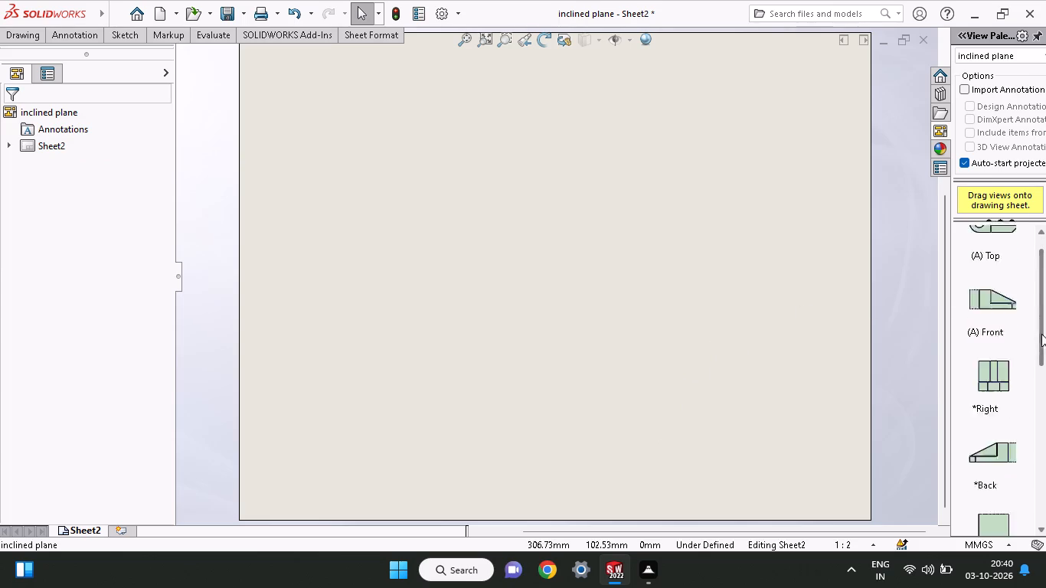
left_click_drag(1041, 334, 1023, 523)
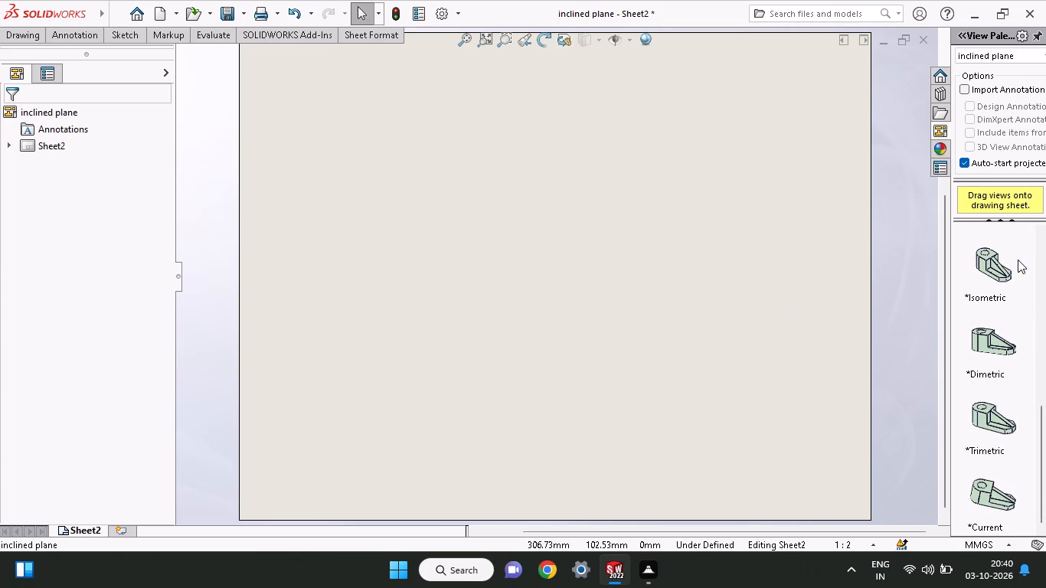
left_click_drag(982, 266, 524, 360)
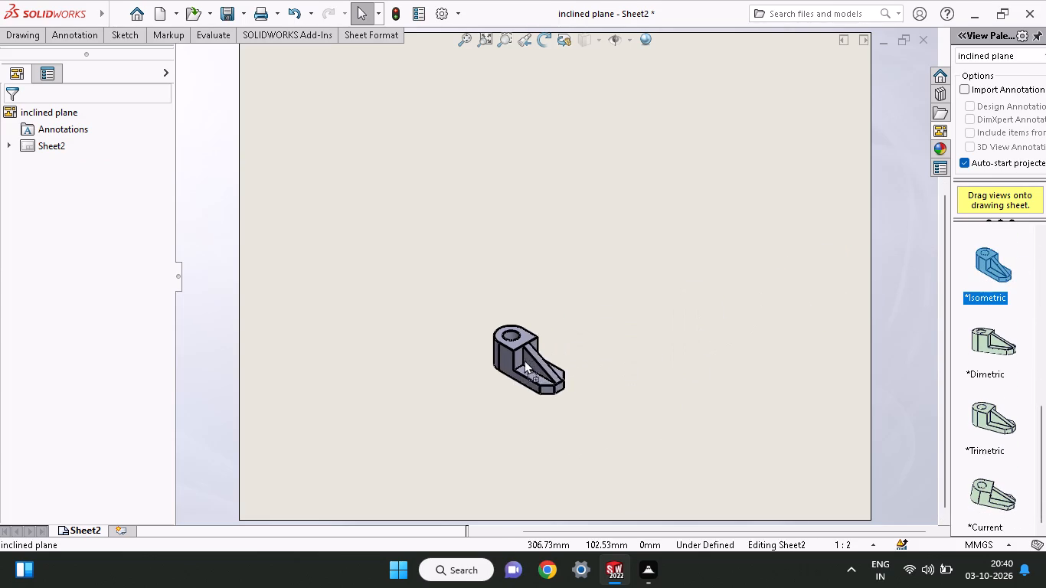
left_click_drag(524, 360, 453, 341)
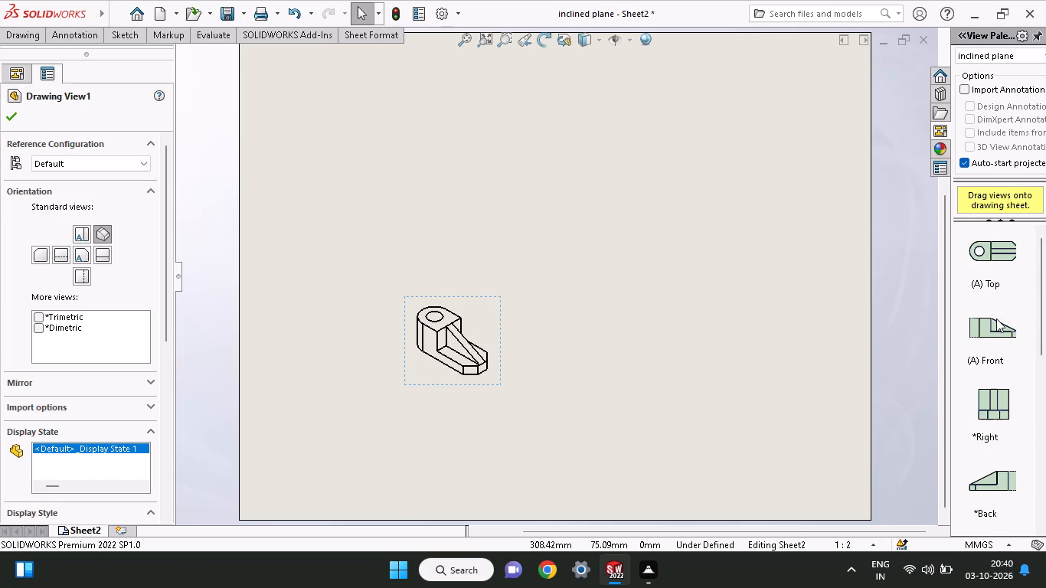
Place the Top view in the sheet's upper-right area and project the Front view directly below it, level with the isometric view.
left_click_drag(991, 247, 662, 180)
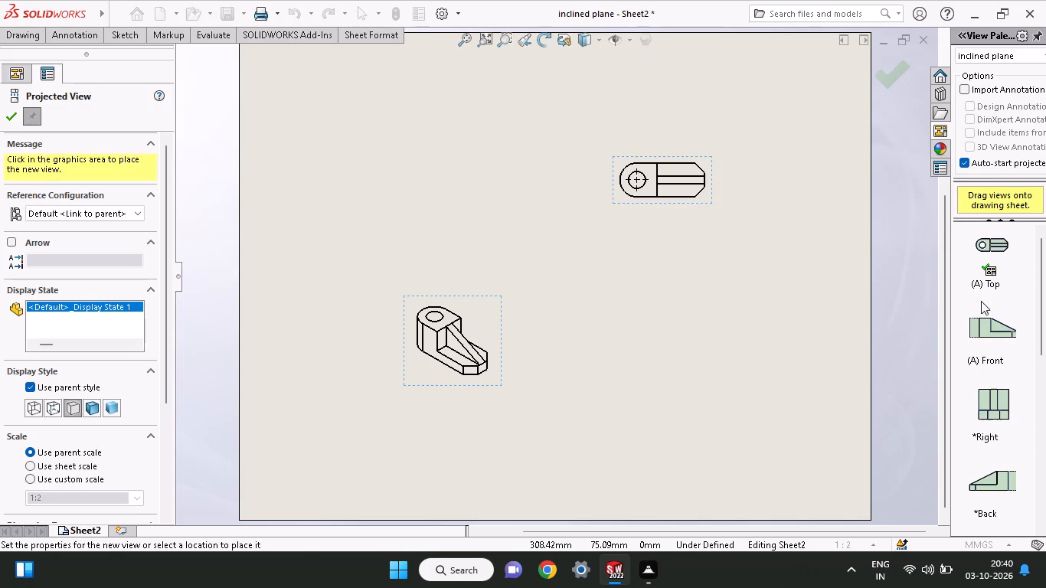
left_click_drag(986, 324, 342, 260)
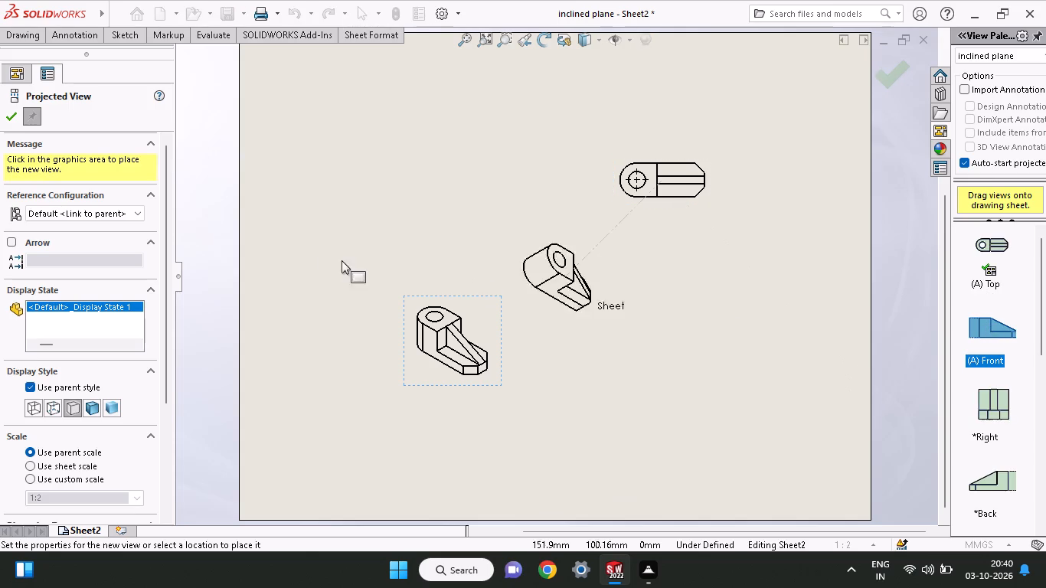
left_click_drag(342, 260, 573, 251)
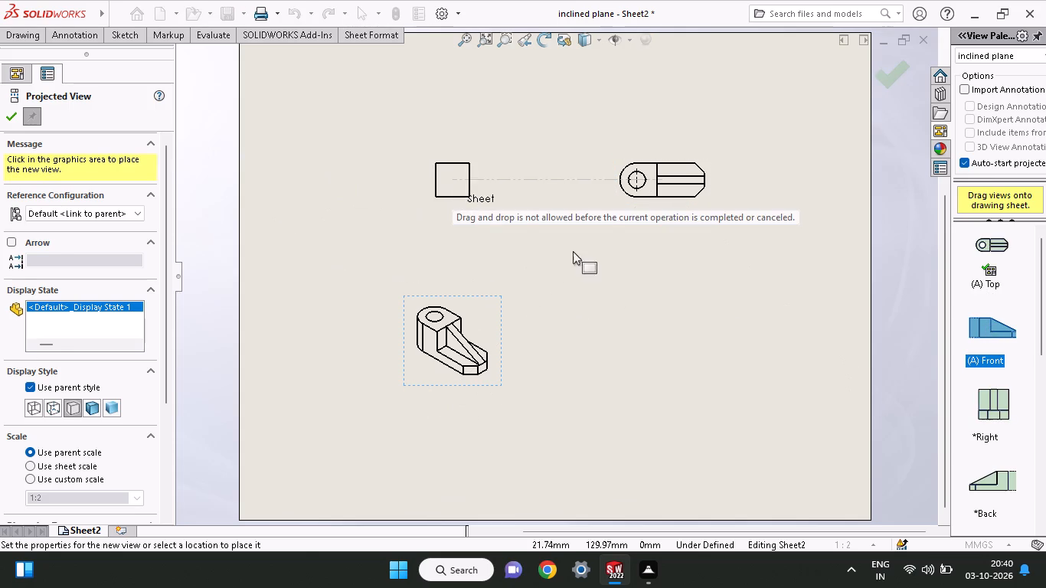
left_click_drag(573, 251, 704, 354)
left_click(704, 354)
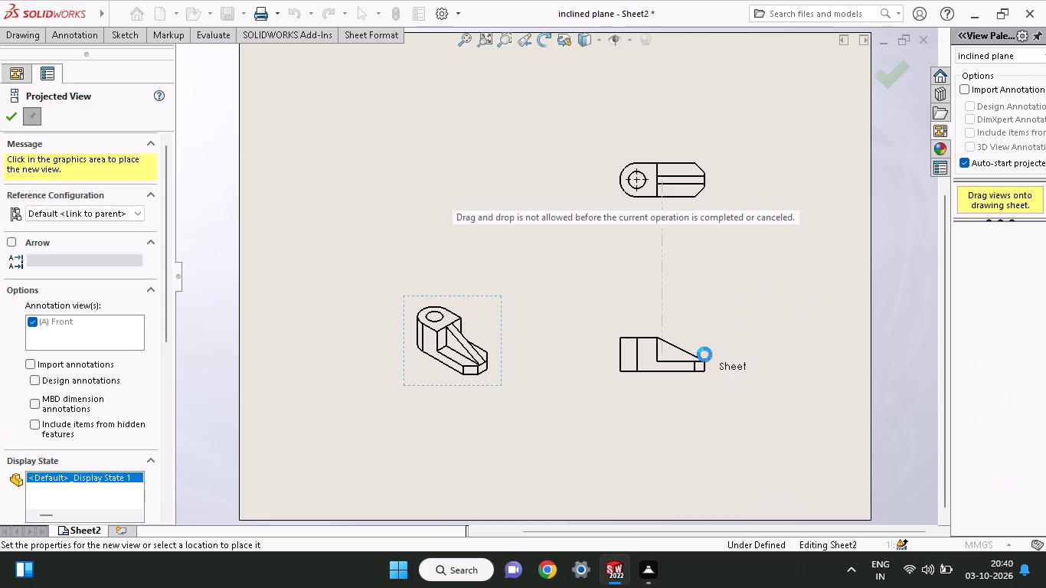
left_click(640, 371)
right_click(643, 364)
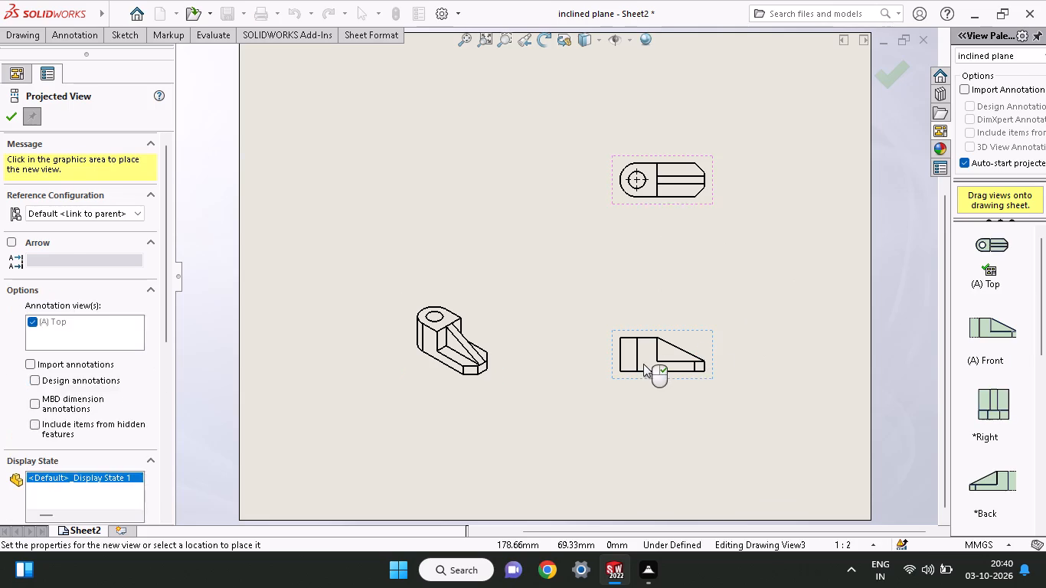
right_click(645, 363)
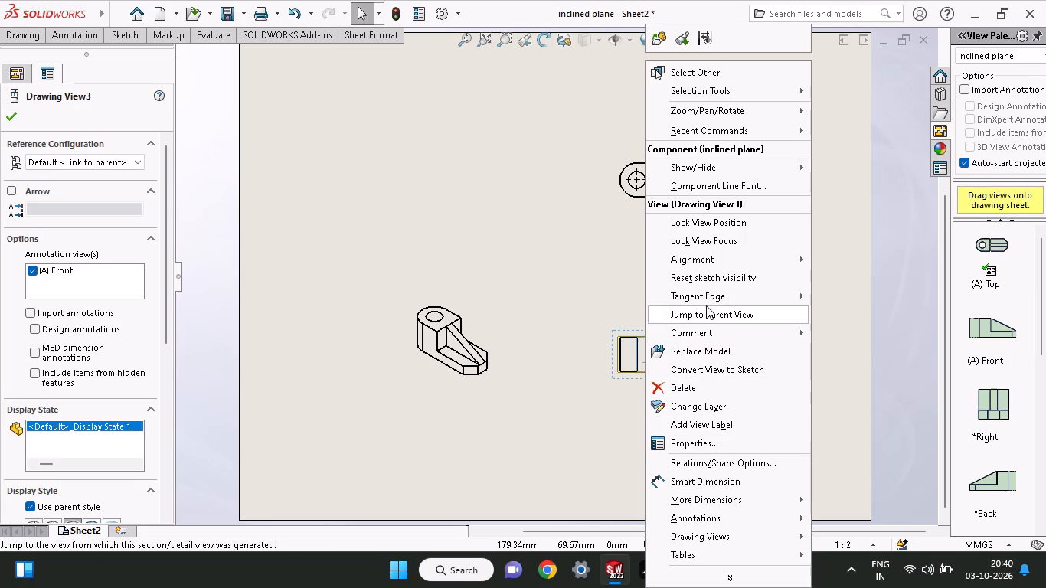
left_click(549, 283)
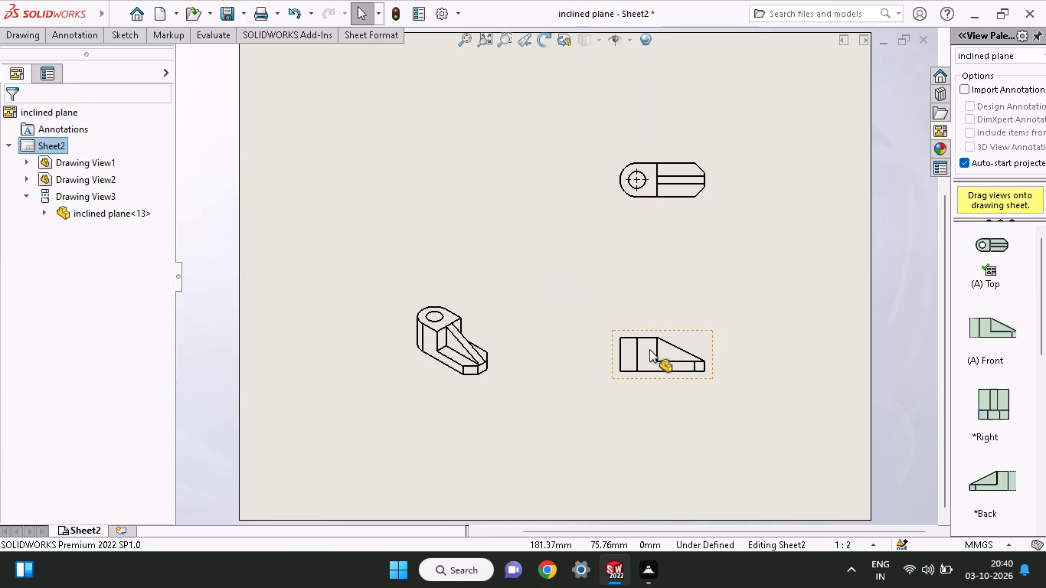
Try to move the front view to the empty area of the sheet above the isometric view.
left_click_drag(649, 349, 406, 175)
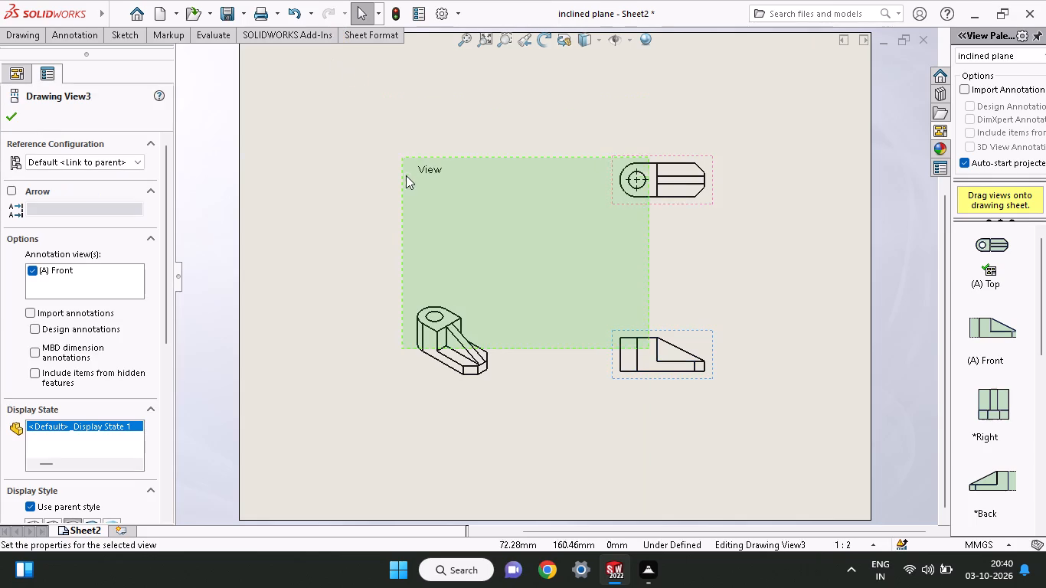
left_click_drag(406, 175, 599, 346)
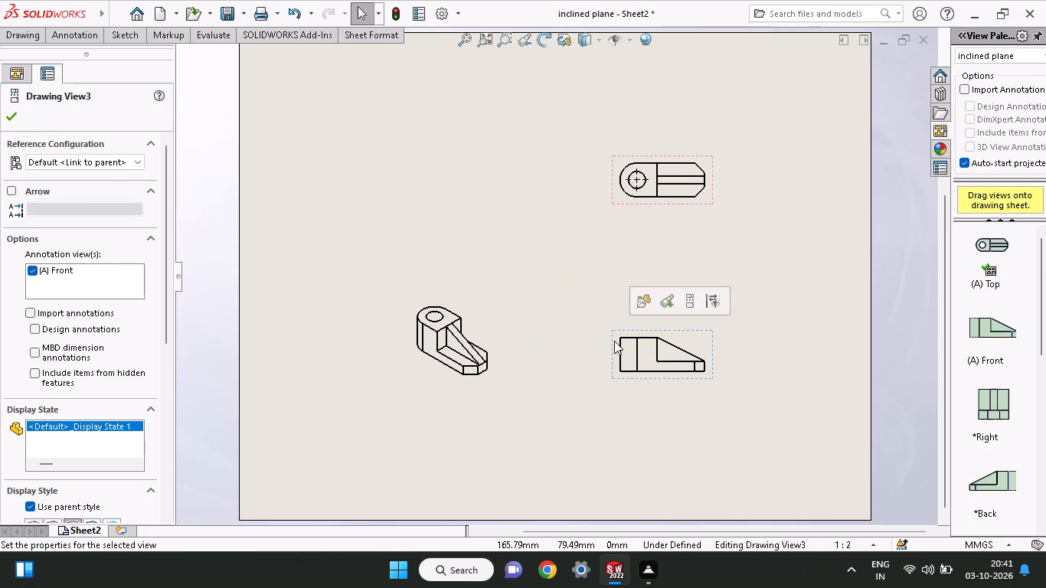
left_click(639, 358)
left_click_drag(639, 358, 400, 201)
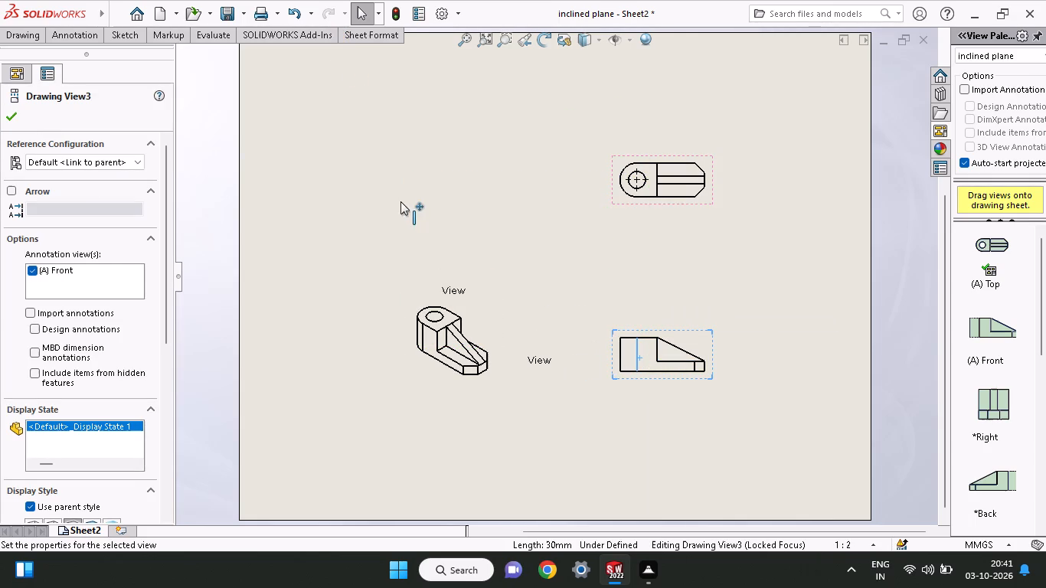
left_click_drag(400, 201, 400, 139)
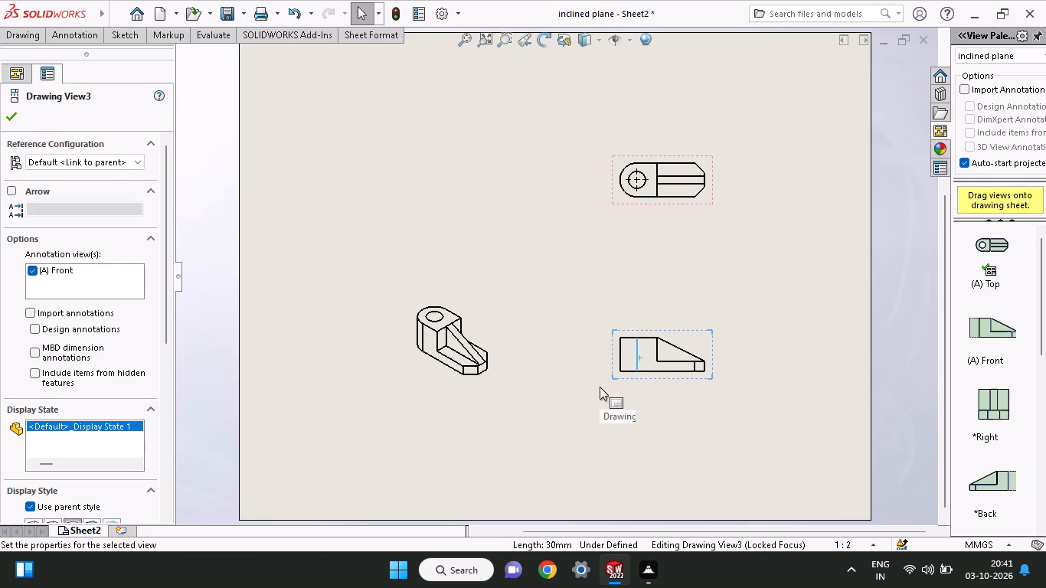
Close the front view's properties and examine the front and top views up close.
scroll(777, 367, "up", 4, "ctrl")
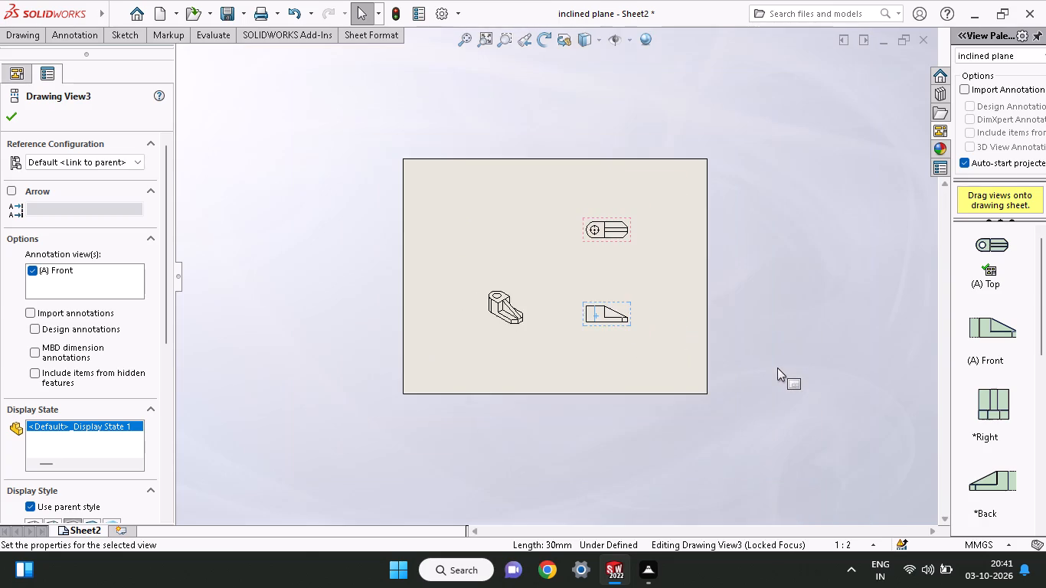
scroll(777, 367, "down", 1)
scroll(777, 367, "down", 2, "ctrl")
scroll(547, 358, "down", 2, "ctrl")
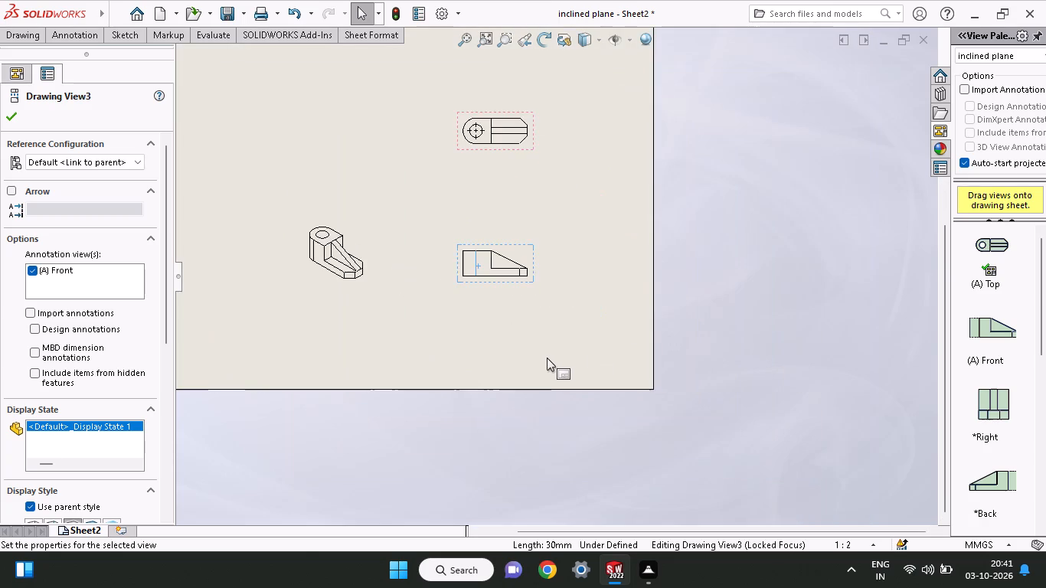
scroll(484, 185, "down", 6, "ctrl")
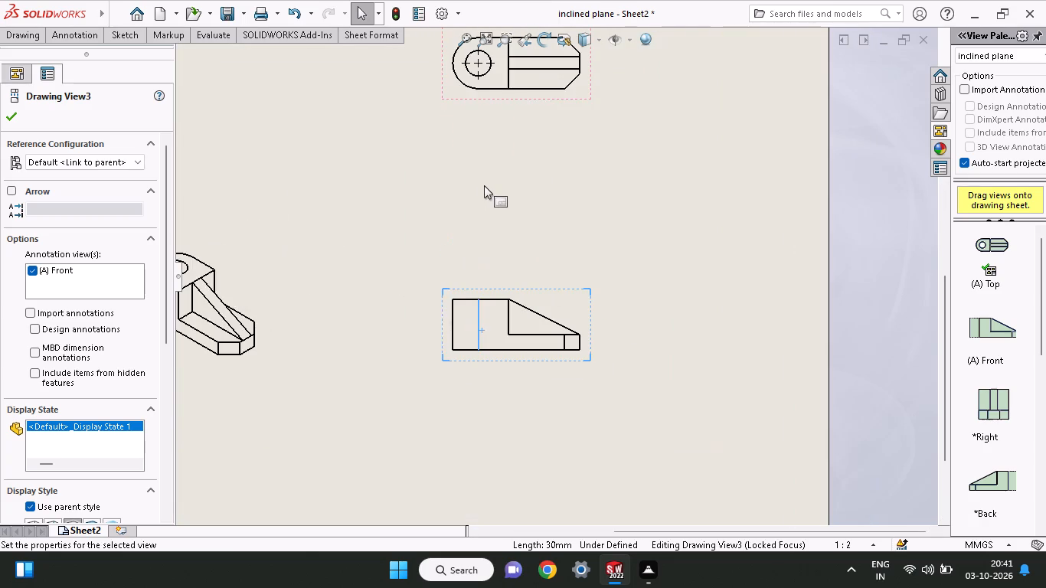
scroll(484, 185, "down", 2, "ctrl")
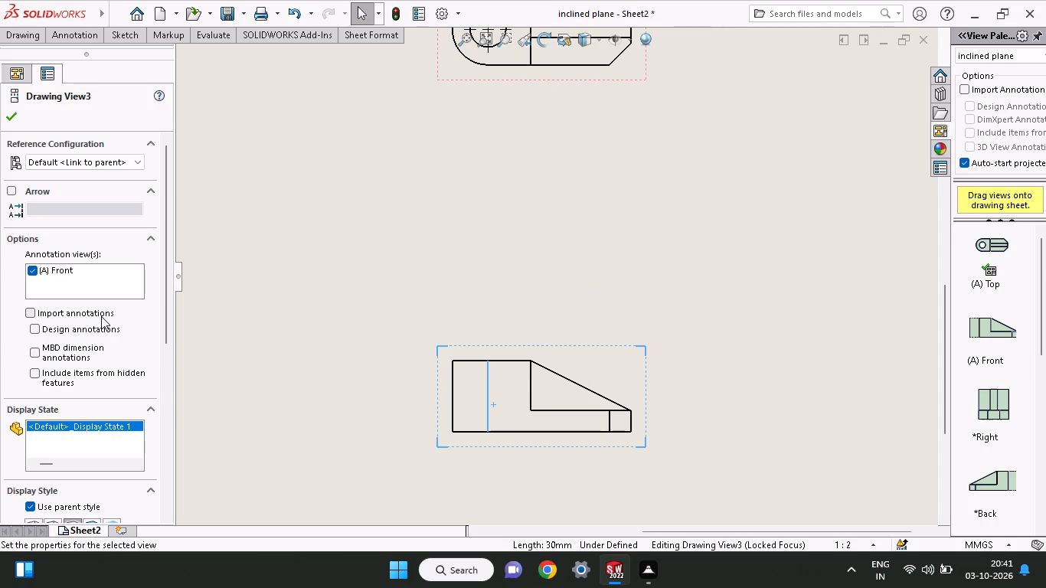
left_click(2, 113)
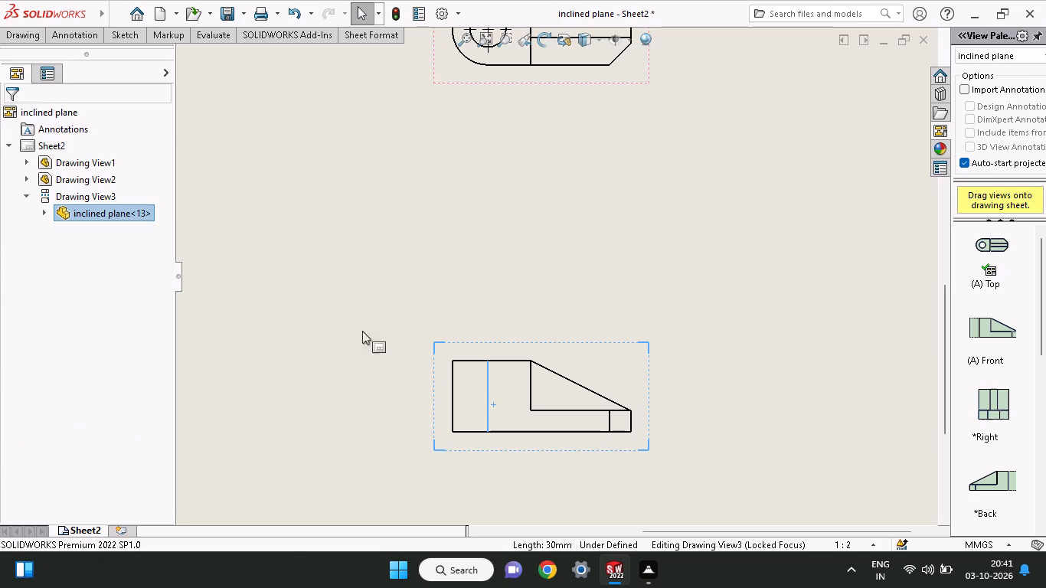
middle_click_drag(554, 198, 551, 236)
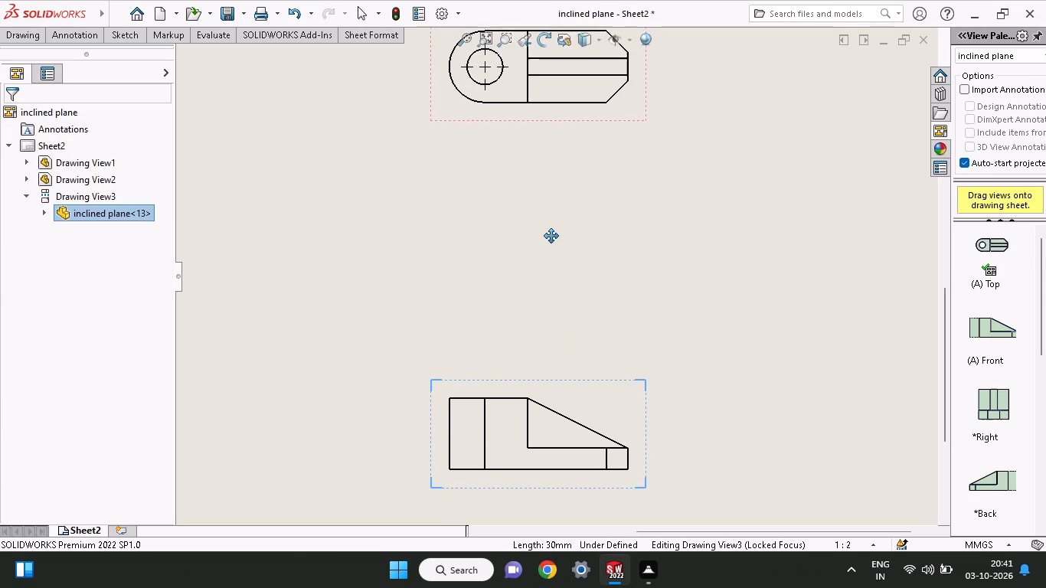
middle_click_drag(551, 236, 549, 313)
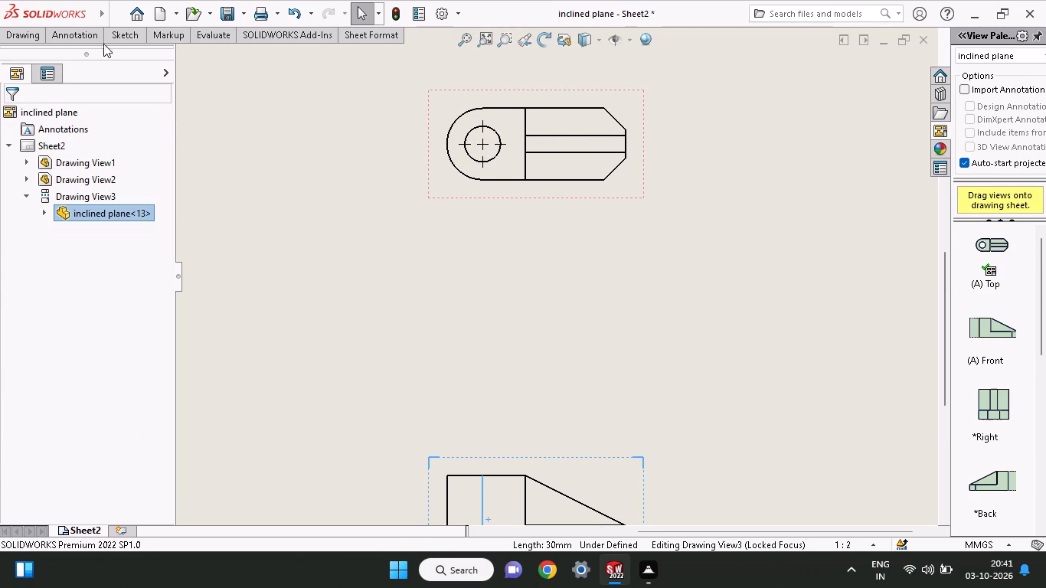
Dimension the hole's diameter and the rounded end's outer radius in the top view, placing both beside the rounded end.
left_click(123, 35)
left_click(24, 81)
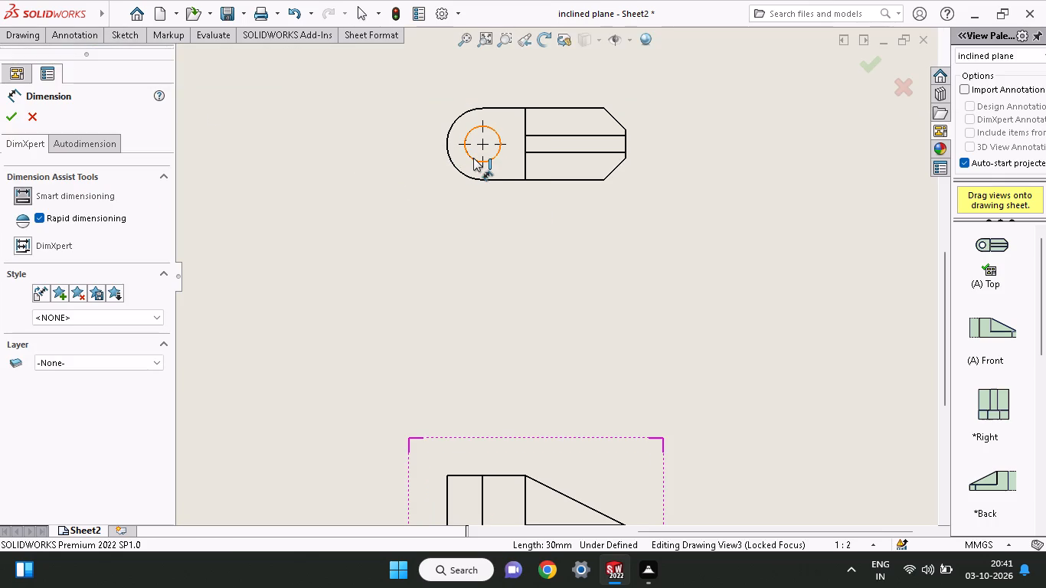
left_click(473, 158)
left_click(389, 155)
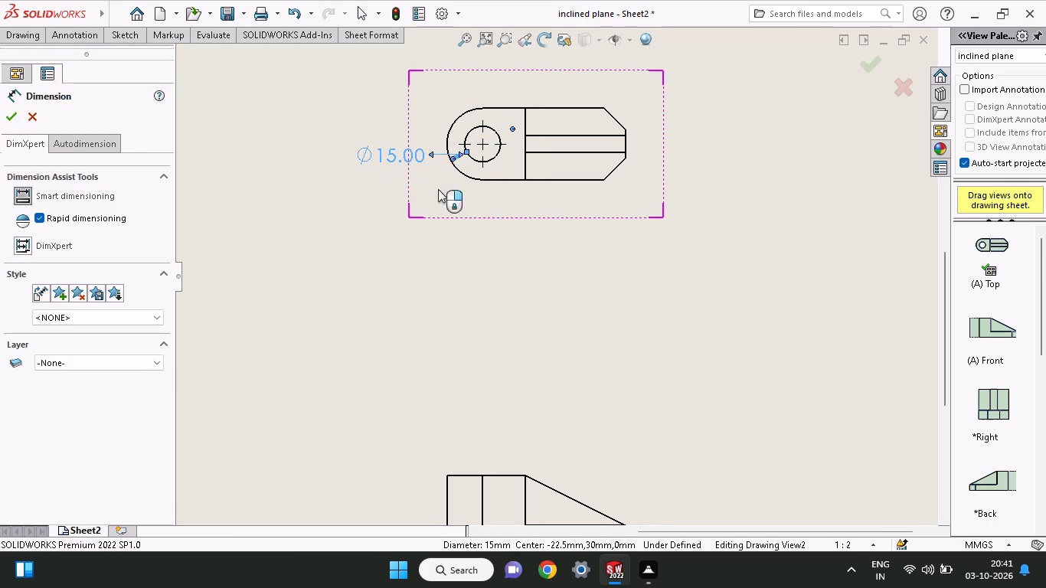
left_click(463, 177)
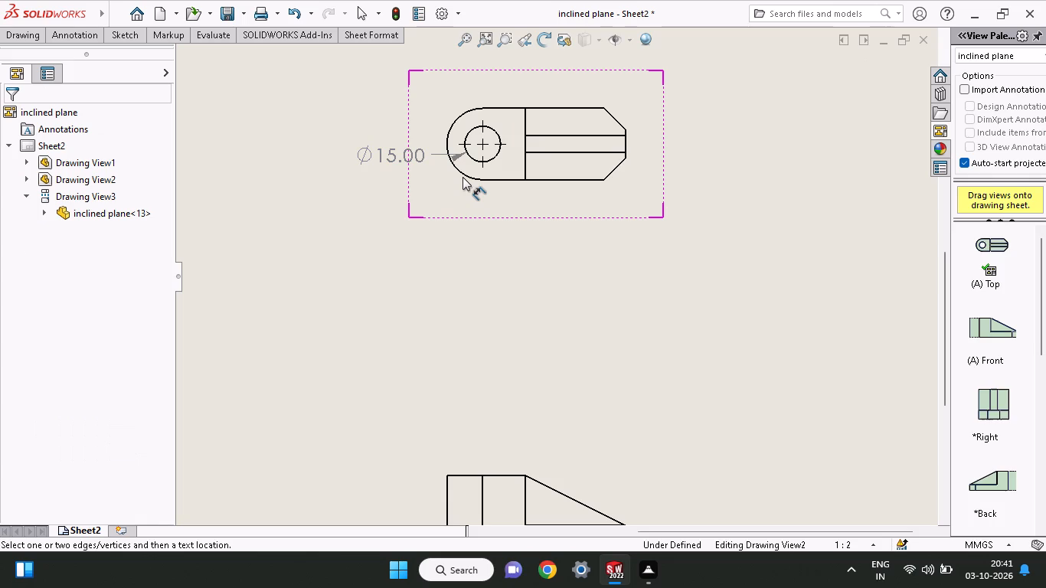
left_click(463, 174)
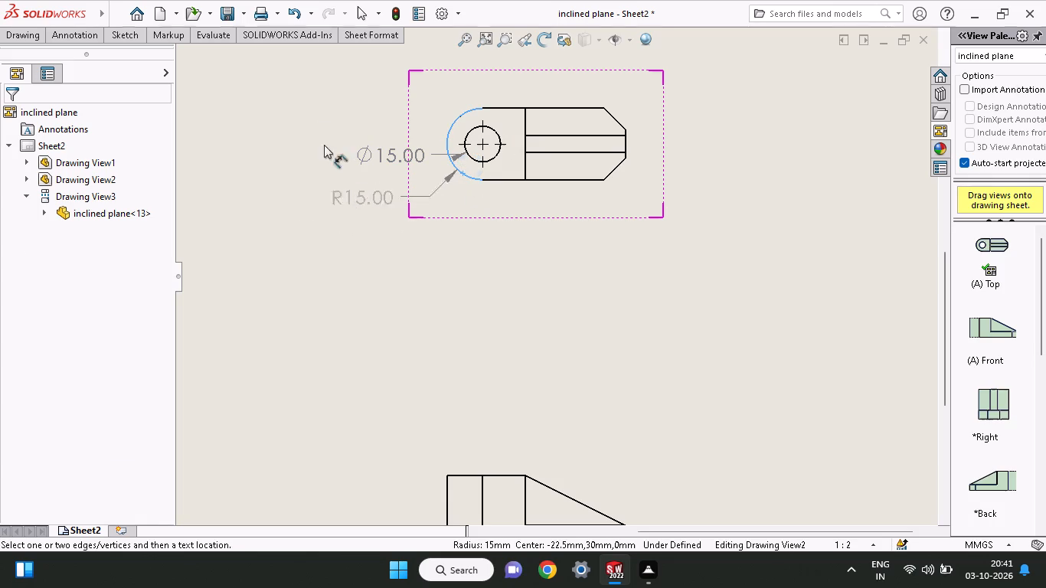
left_click(315, 105)
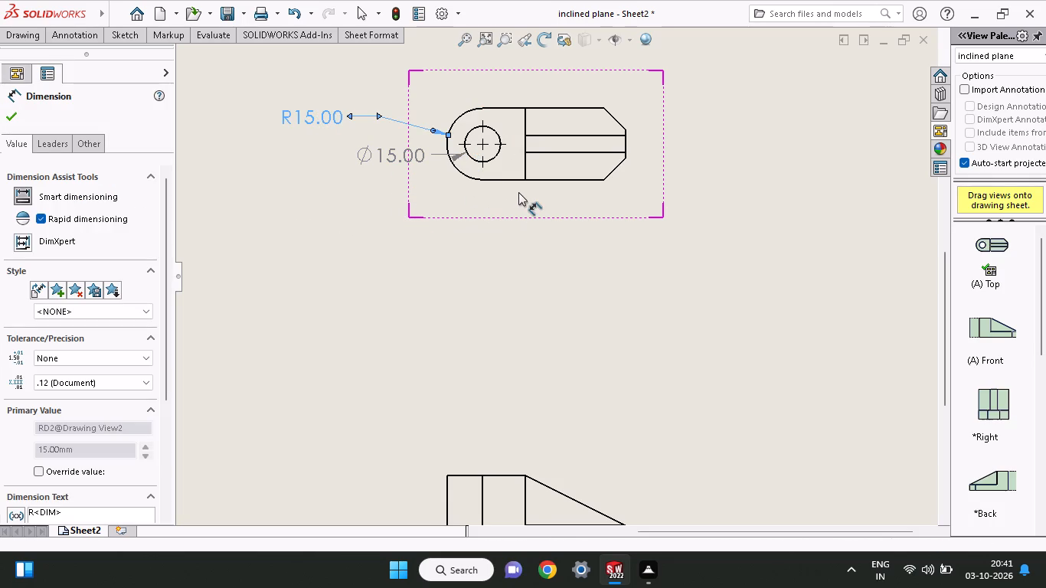
Dimension the central rib's width and the horizontal distance from the hole centre to the lower chamfer's start in the top view.
left_click(626, 151)
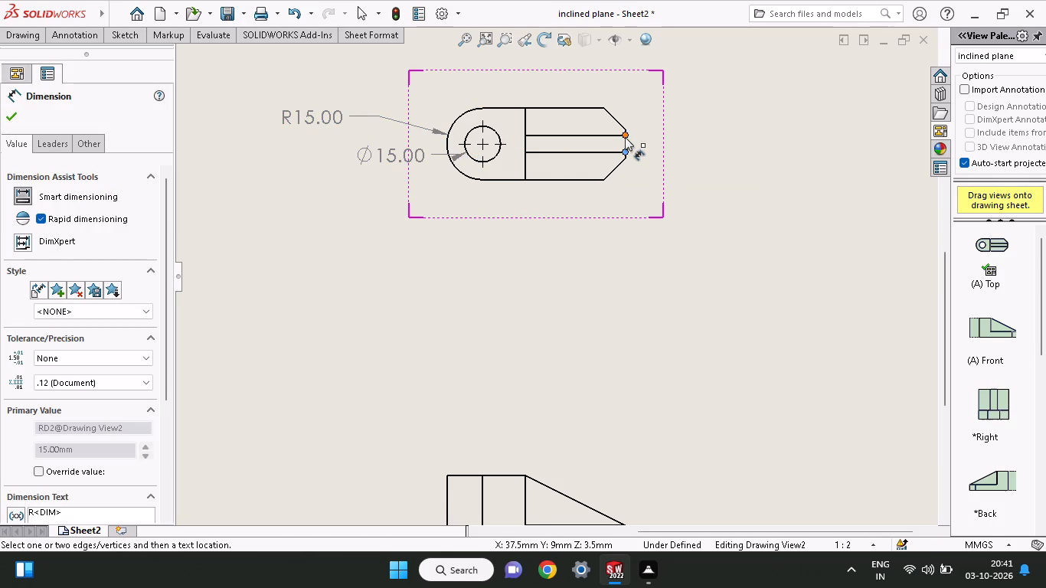
left_click(625, 137)
left_click(692, 163)
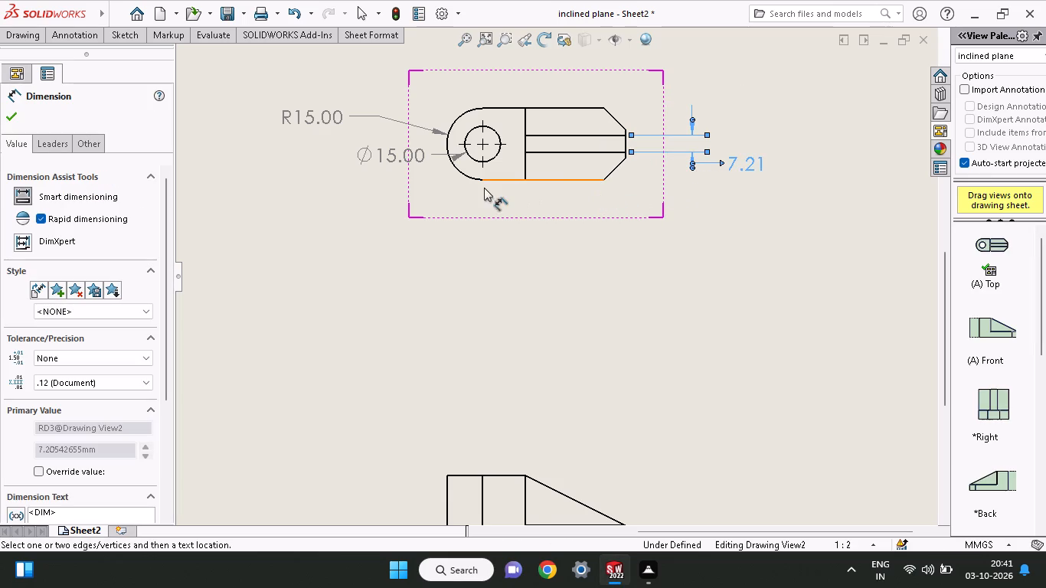
left_click(481, 142)
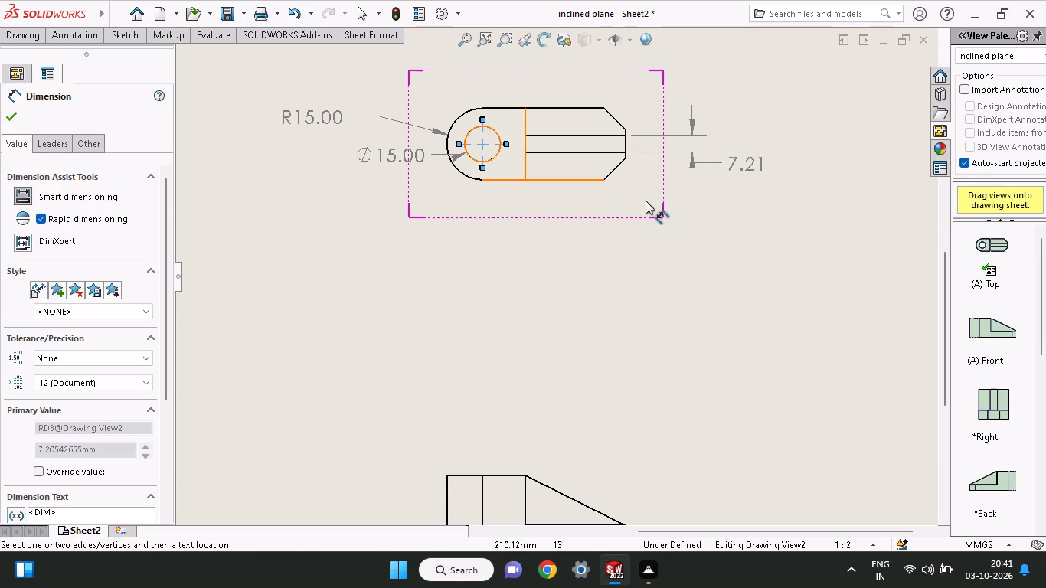
left_click(606, 181)
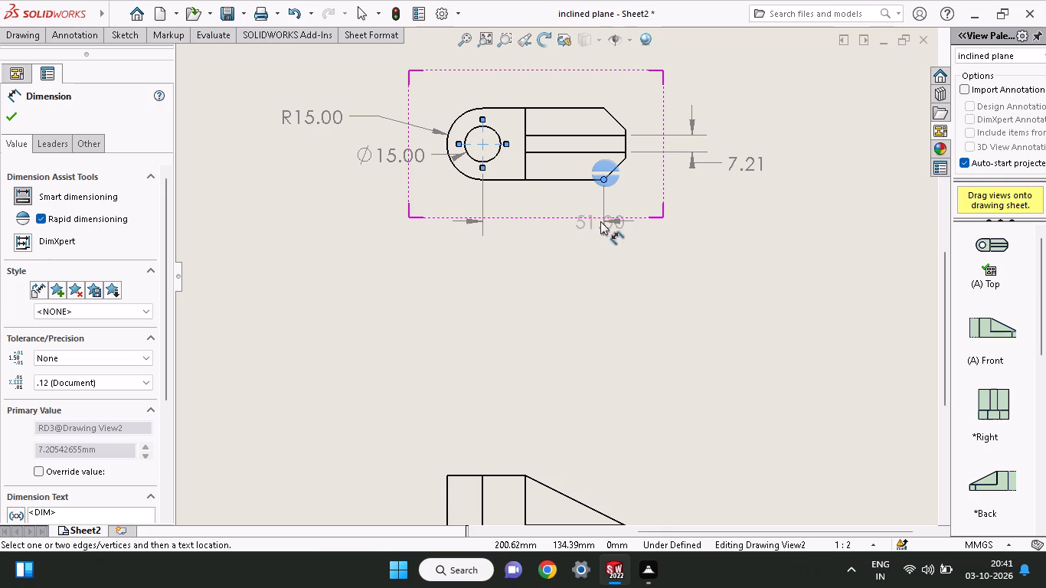
left_click(580, 249)
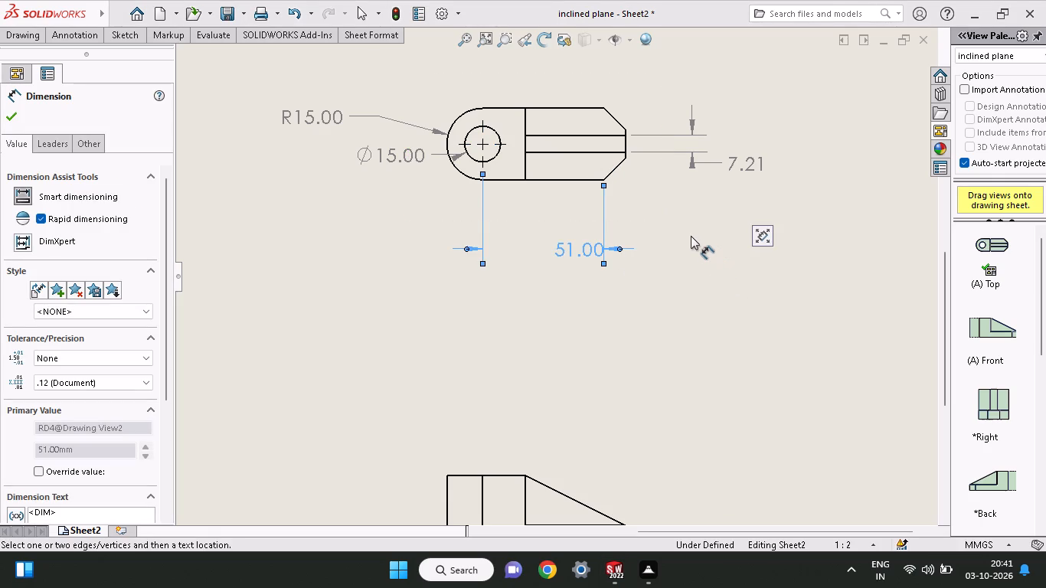
Dimension the height of the base's low end and the length of the flat top edge in the front view.
middle_click_drag(626, 380, 619, 231)
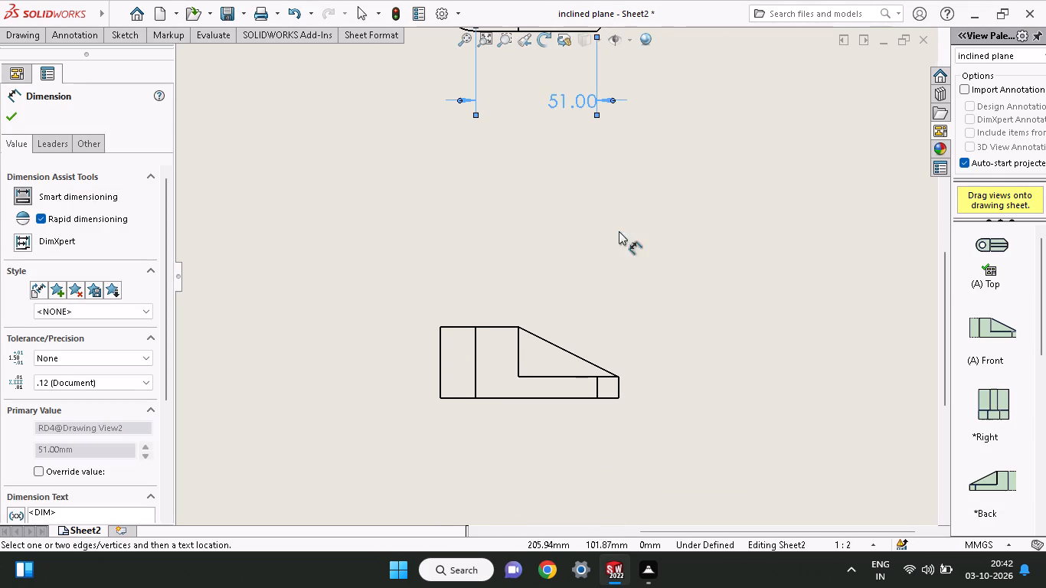
left_click(619, 397)
left_click(619, 377)
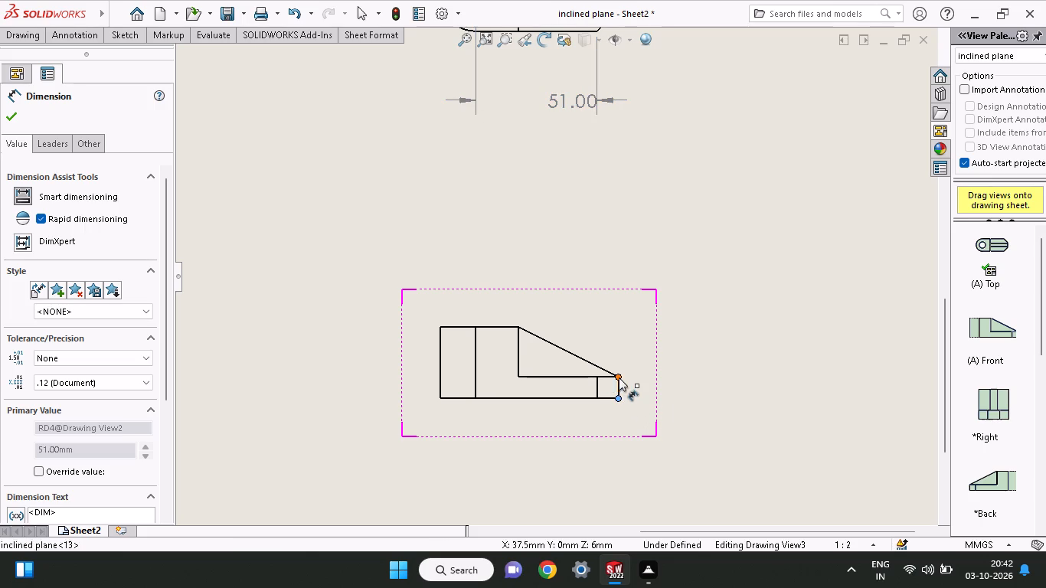
left_click(690, 401)
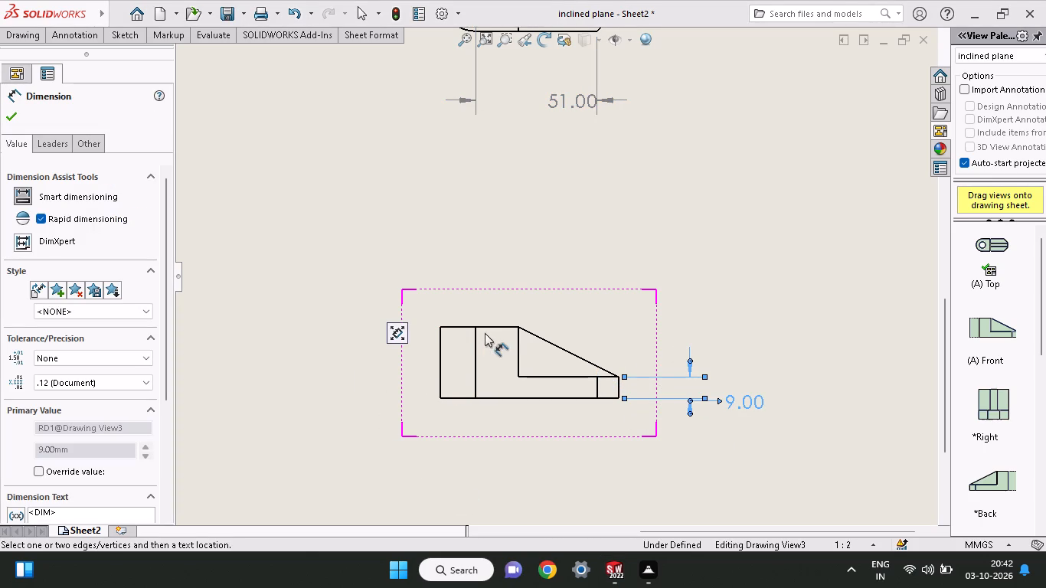
left_click(439, 326)
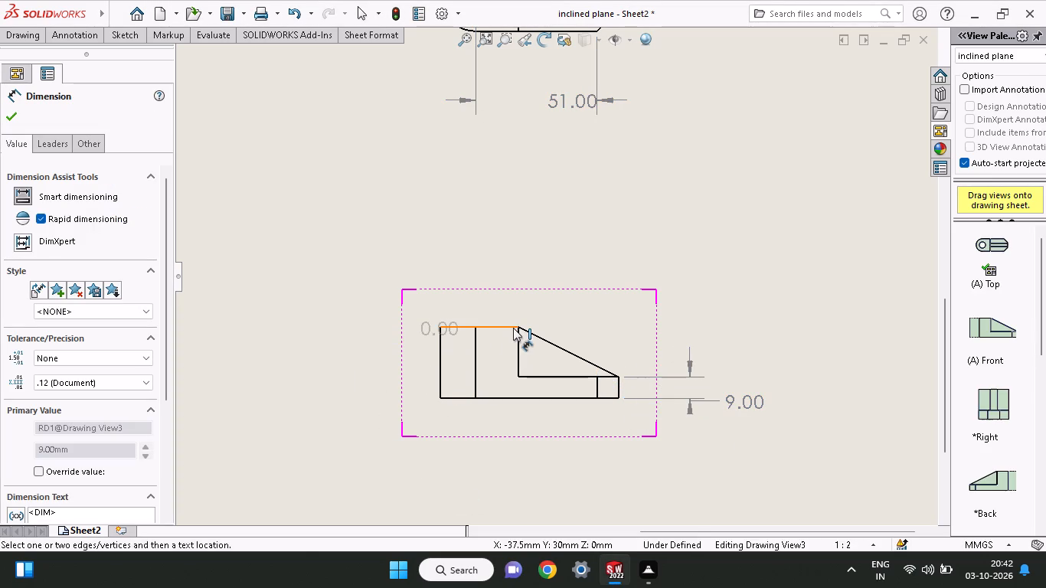
left_click_drag(520, 328, 520, 318)
left_click(518, 263)
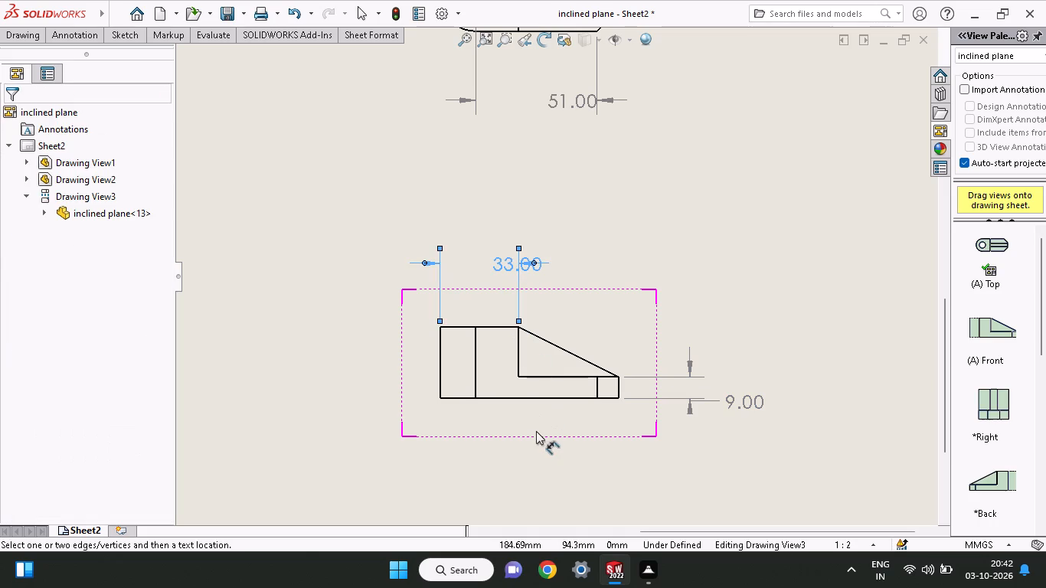
Dimension the lower chamfer's horizontal length and the upper chamfer's vertical height in the top view, and finish dimensioning.
middle_click_drag(531, 450, 754, 397)
middle_click_drag(738, 399, 373, 453)
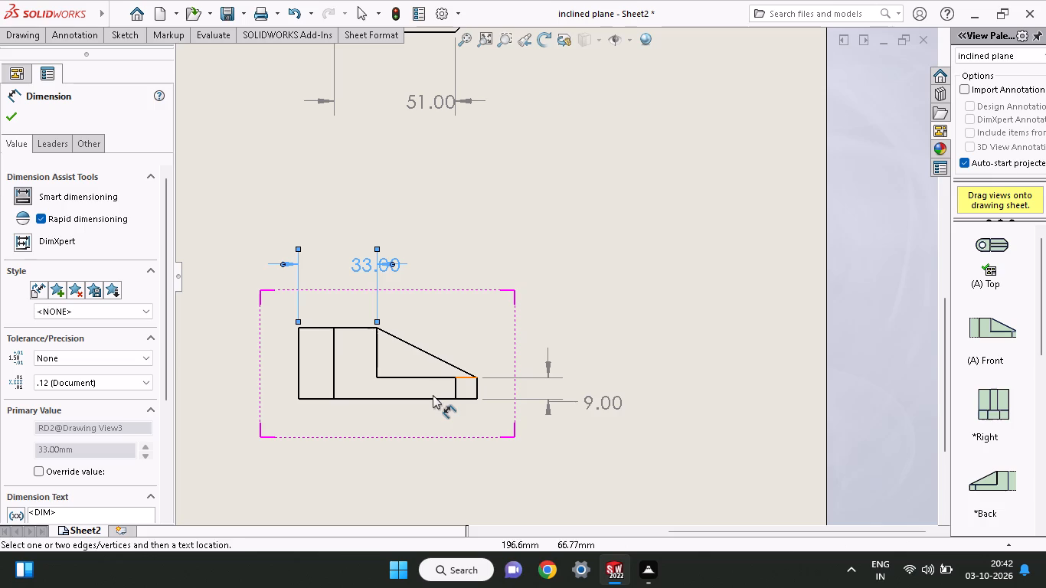
middle_click_drag(507, 355, 516, 550)
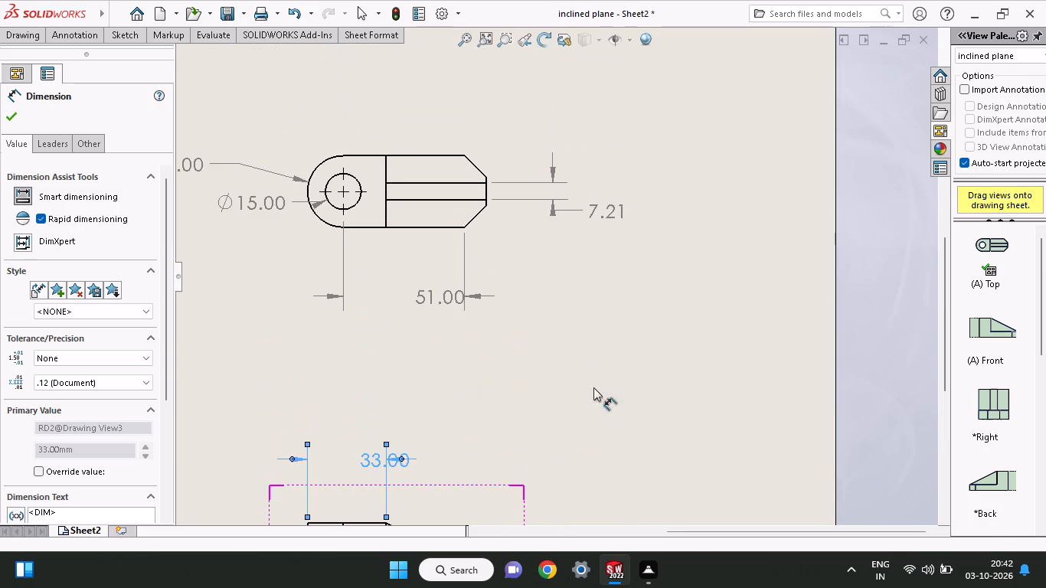
left_click(465, 229)
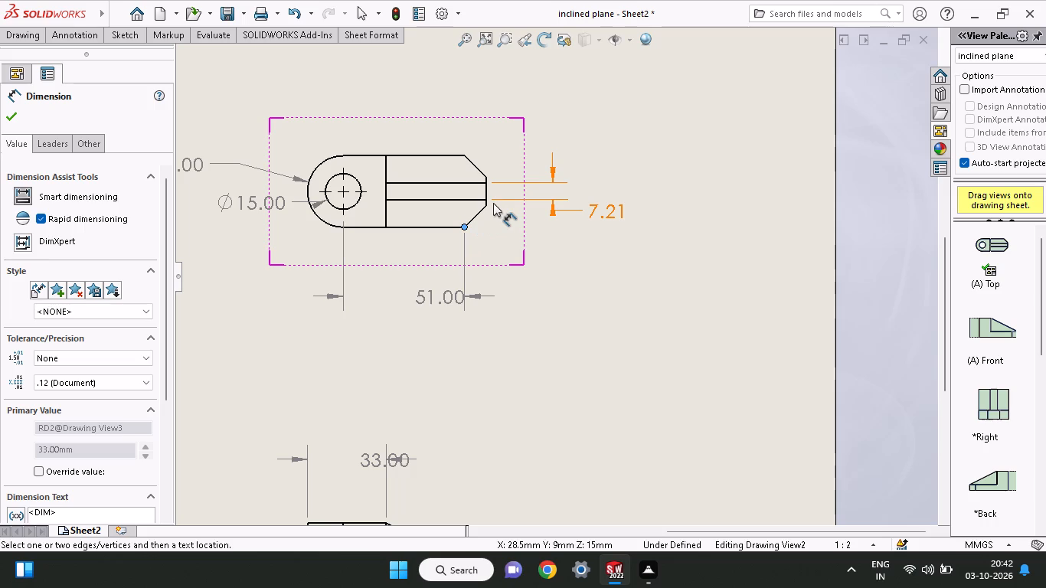
left_click(489, 204)
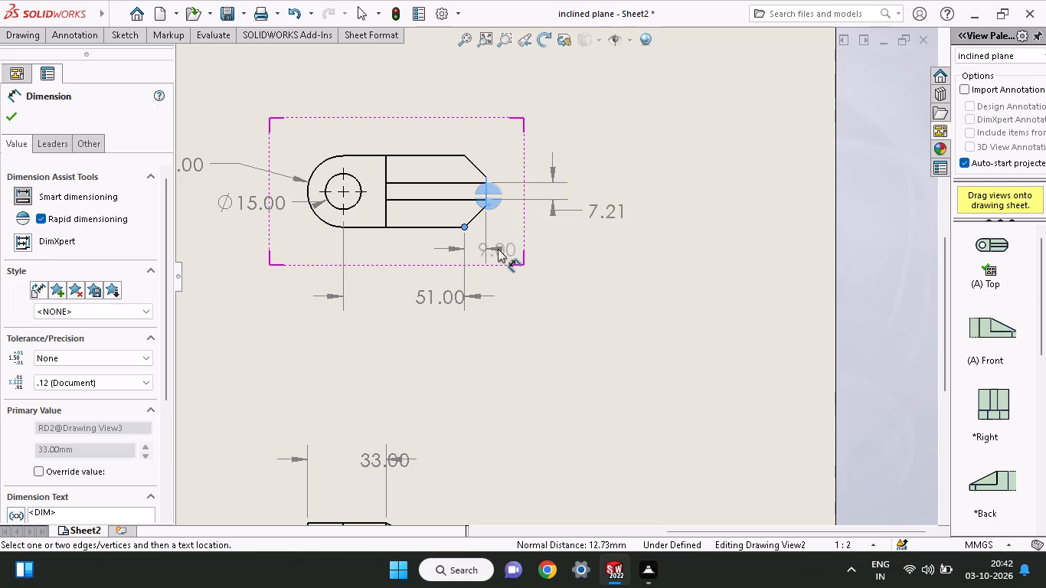
left_click(493, 263)
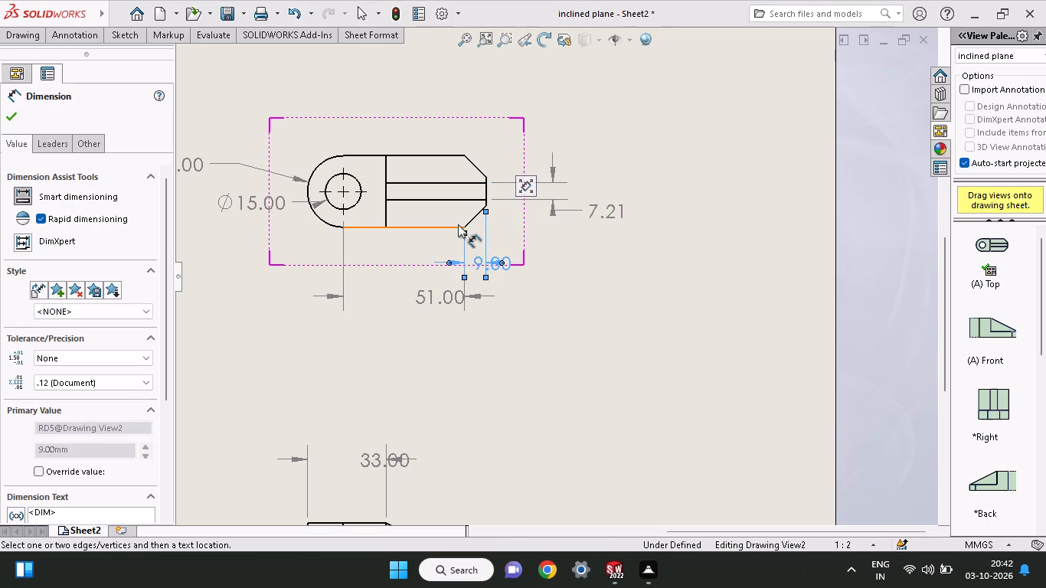
left_click(485, 176)
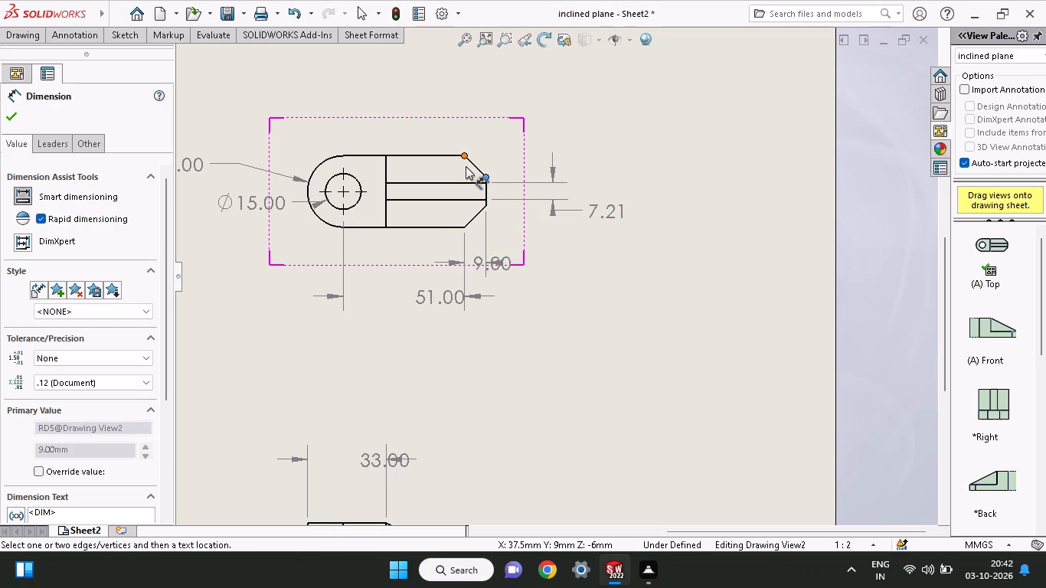
left_click(462, 157)
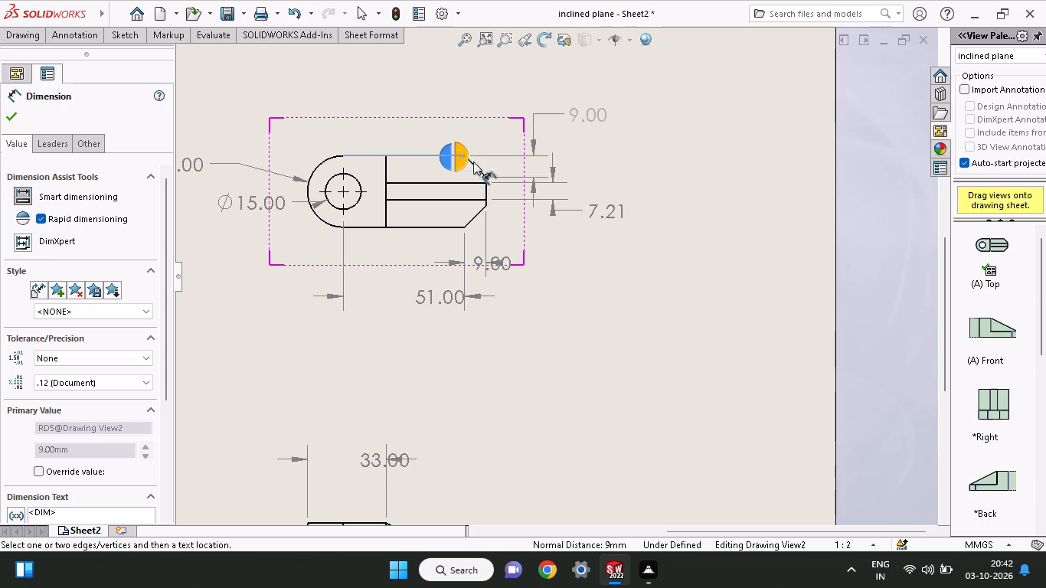
left_click(514, 166)
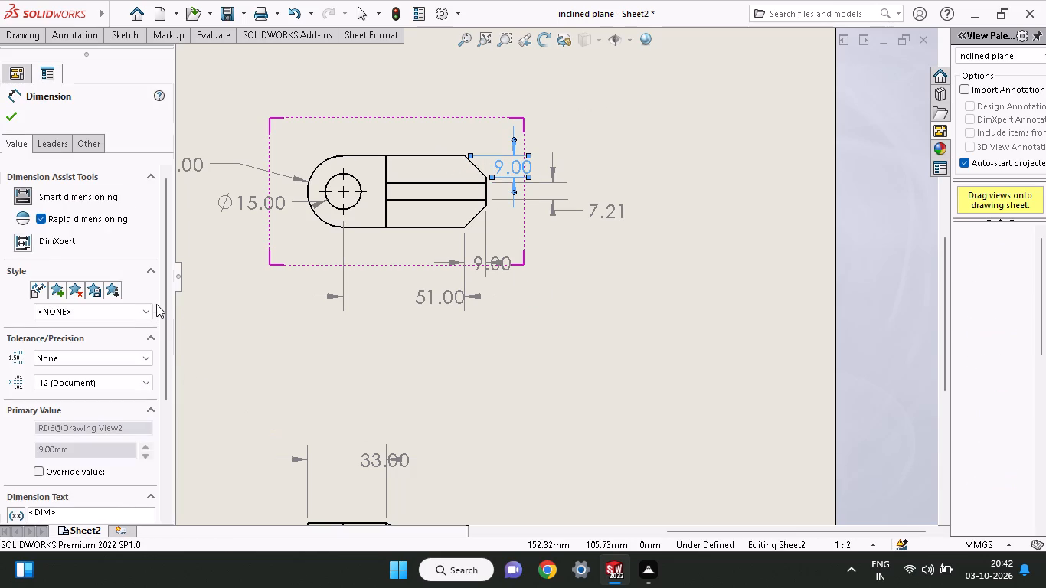
left_click(2, 118)
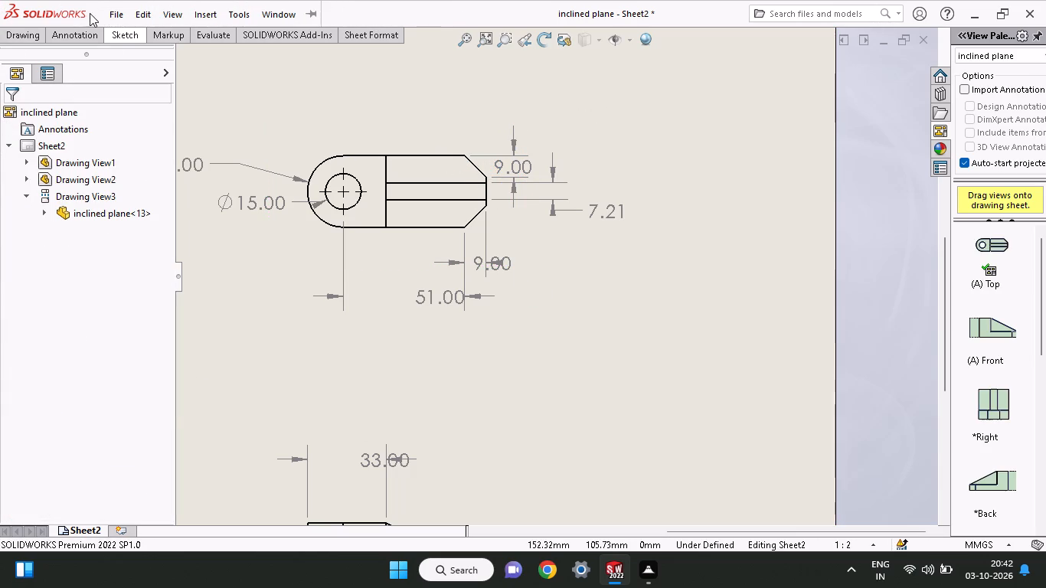
Save the drawing as a PDF named "inclined plane" in the Documents folder.
left_click(104, 13)
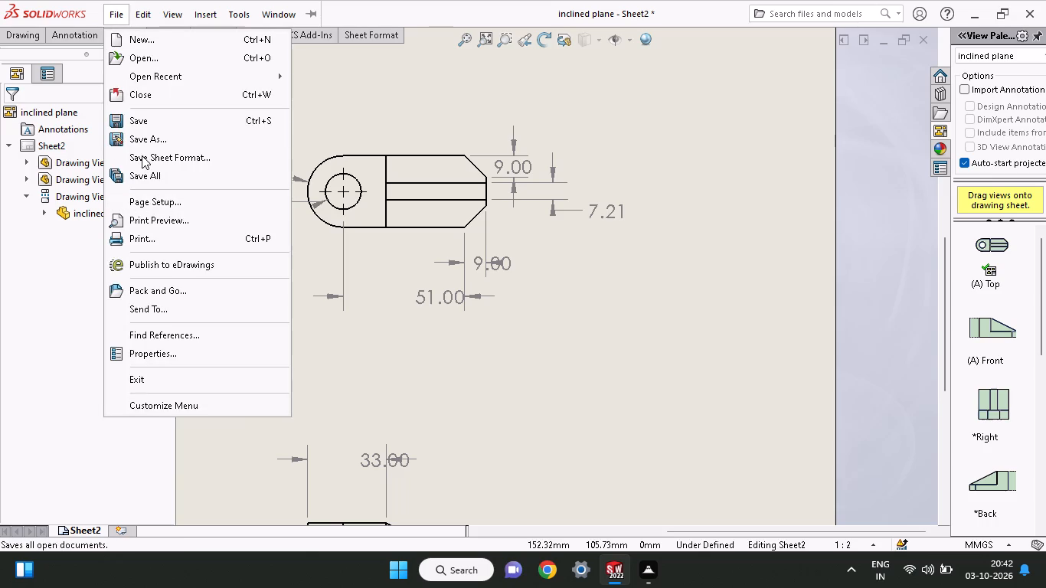
left_click(143, 147)
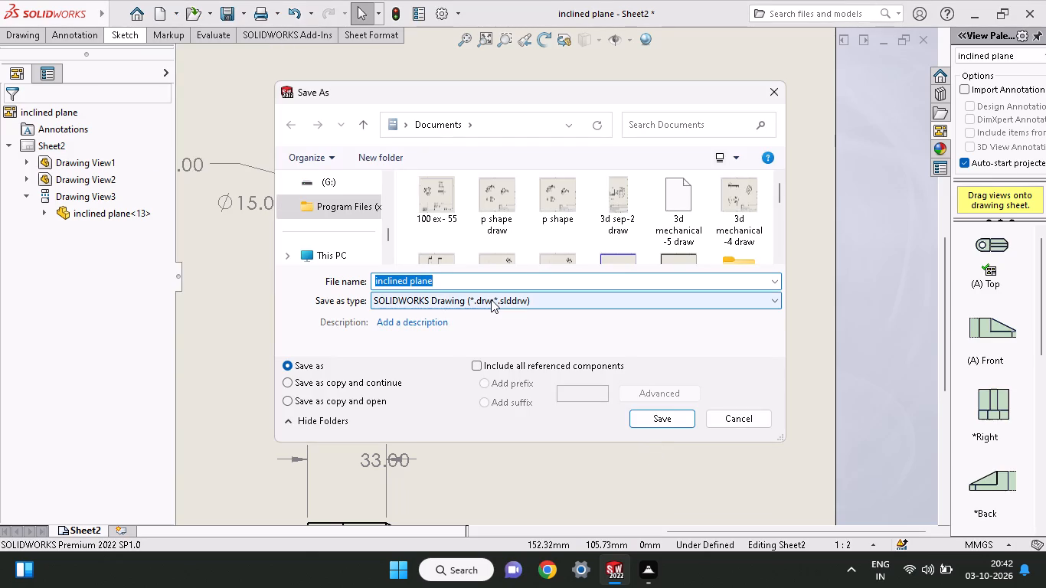
left_click(491, 299)
left_click(480, 352)
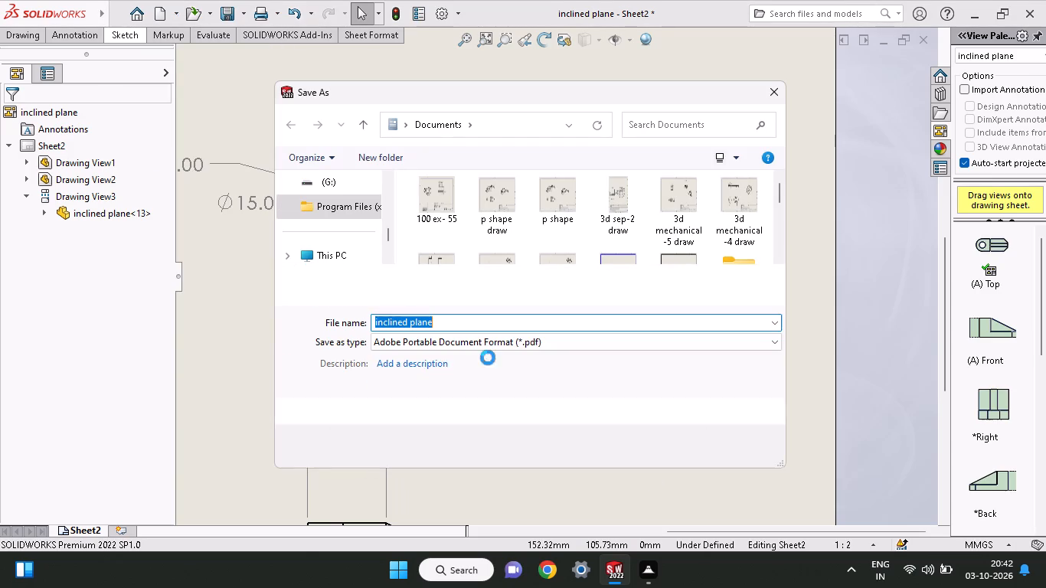
left_click(649, 439)
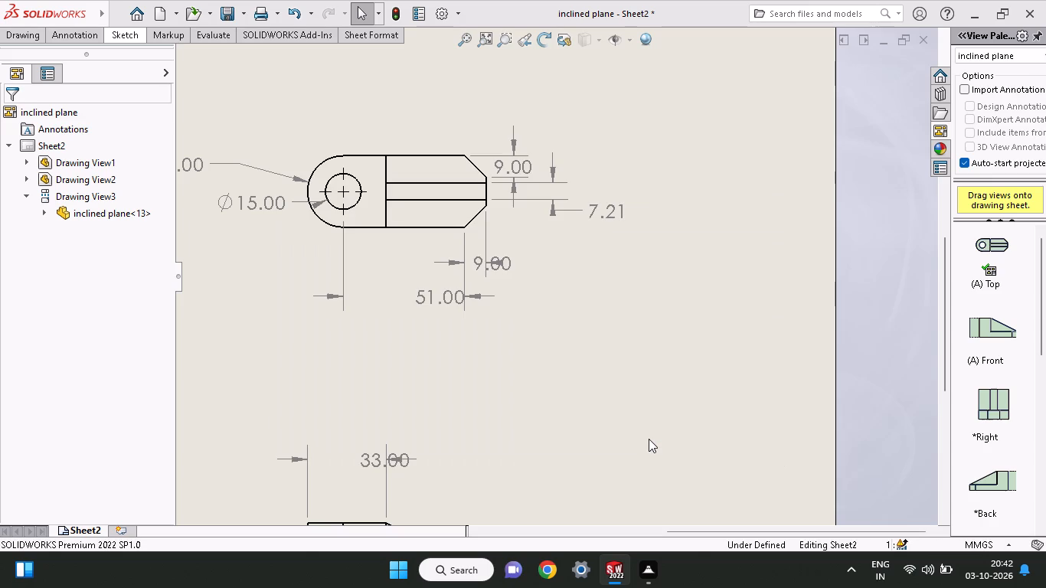